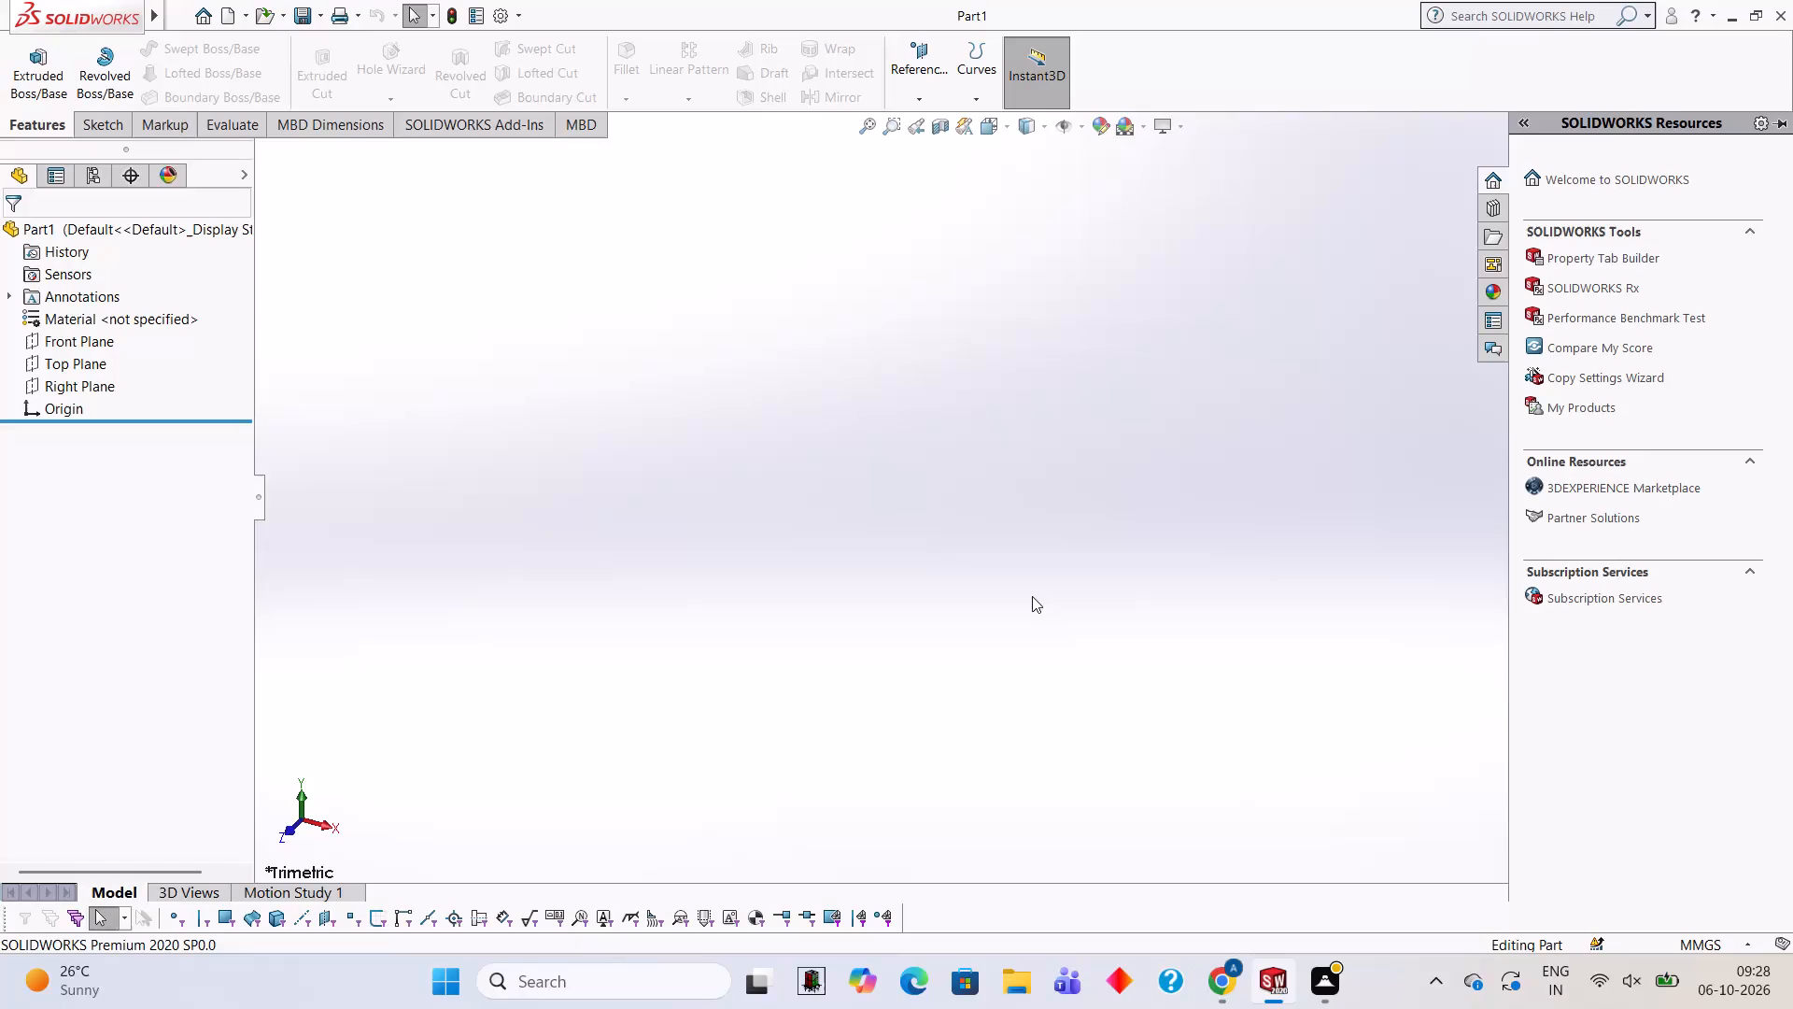
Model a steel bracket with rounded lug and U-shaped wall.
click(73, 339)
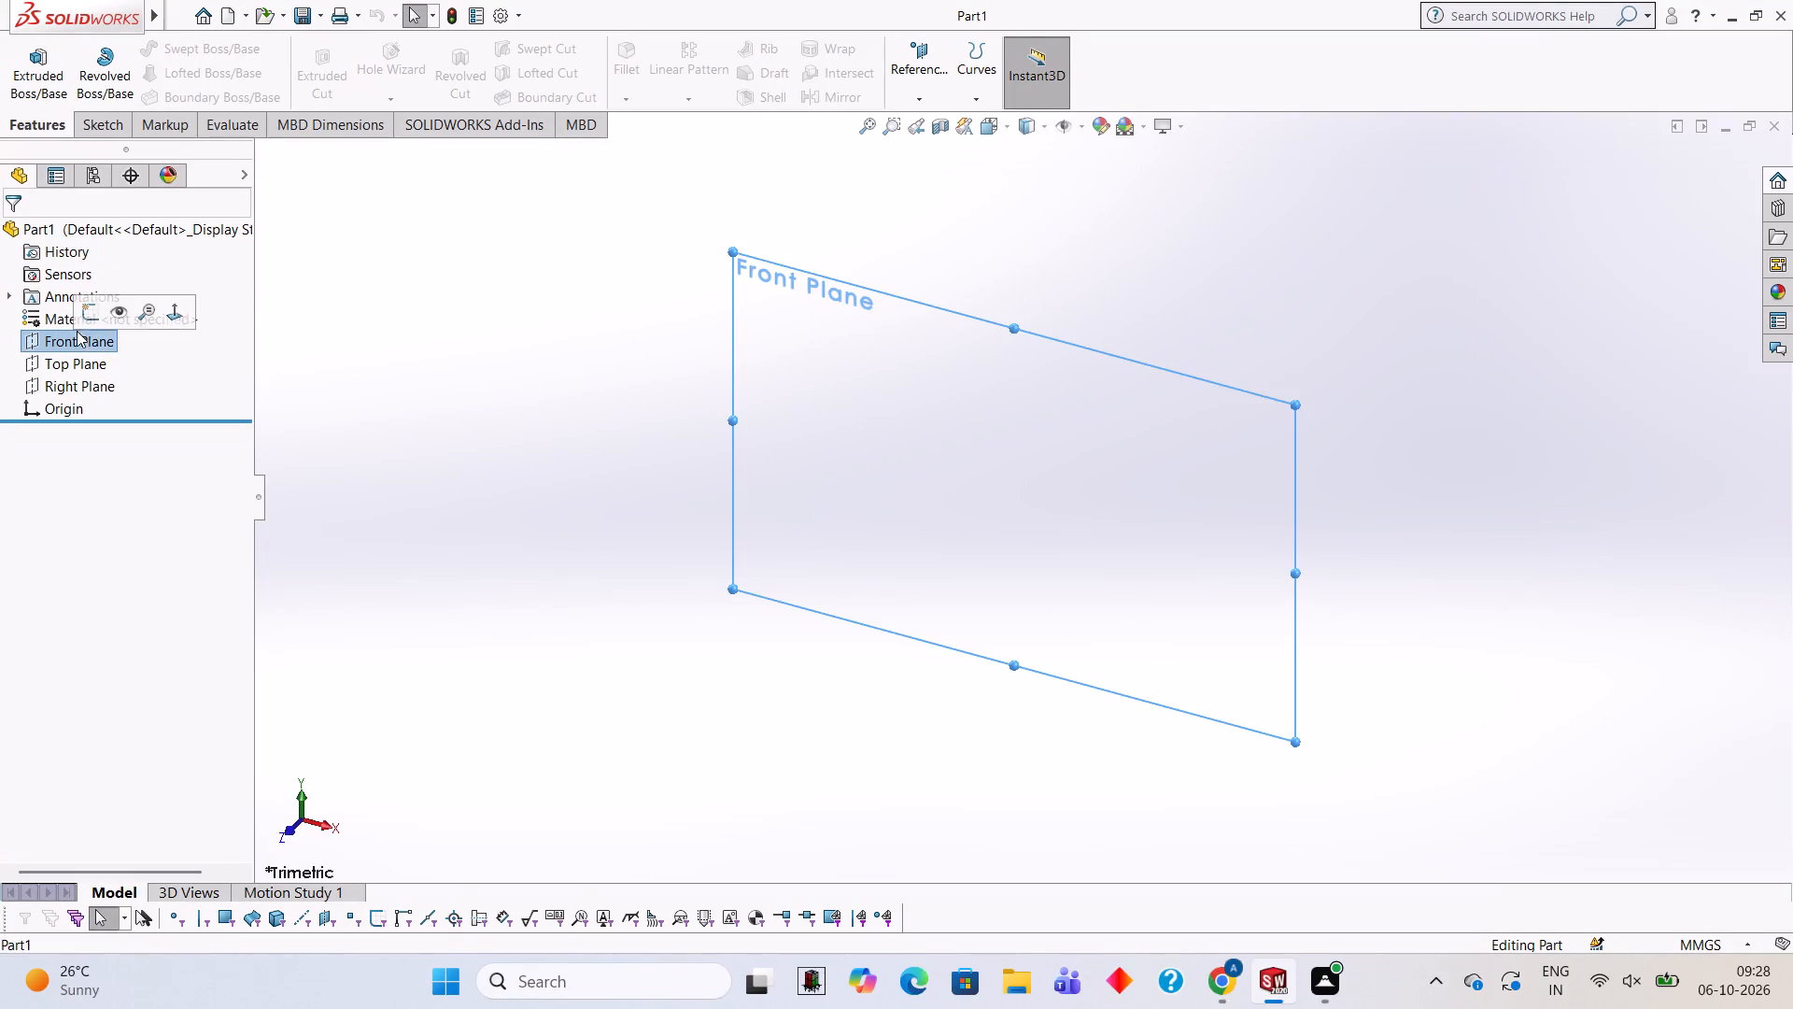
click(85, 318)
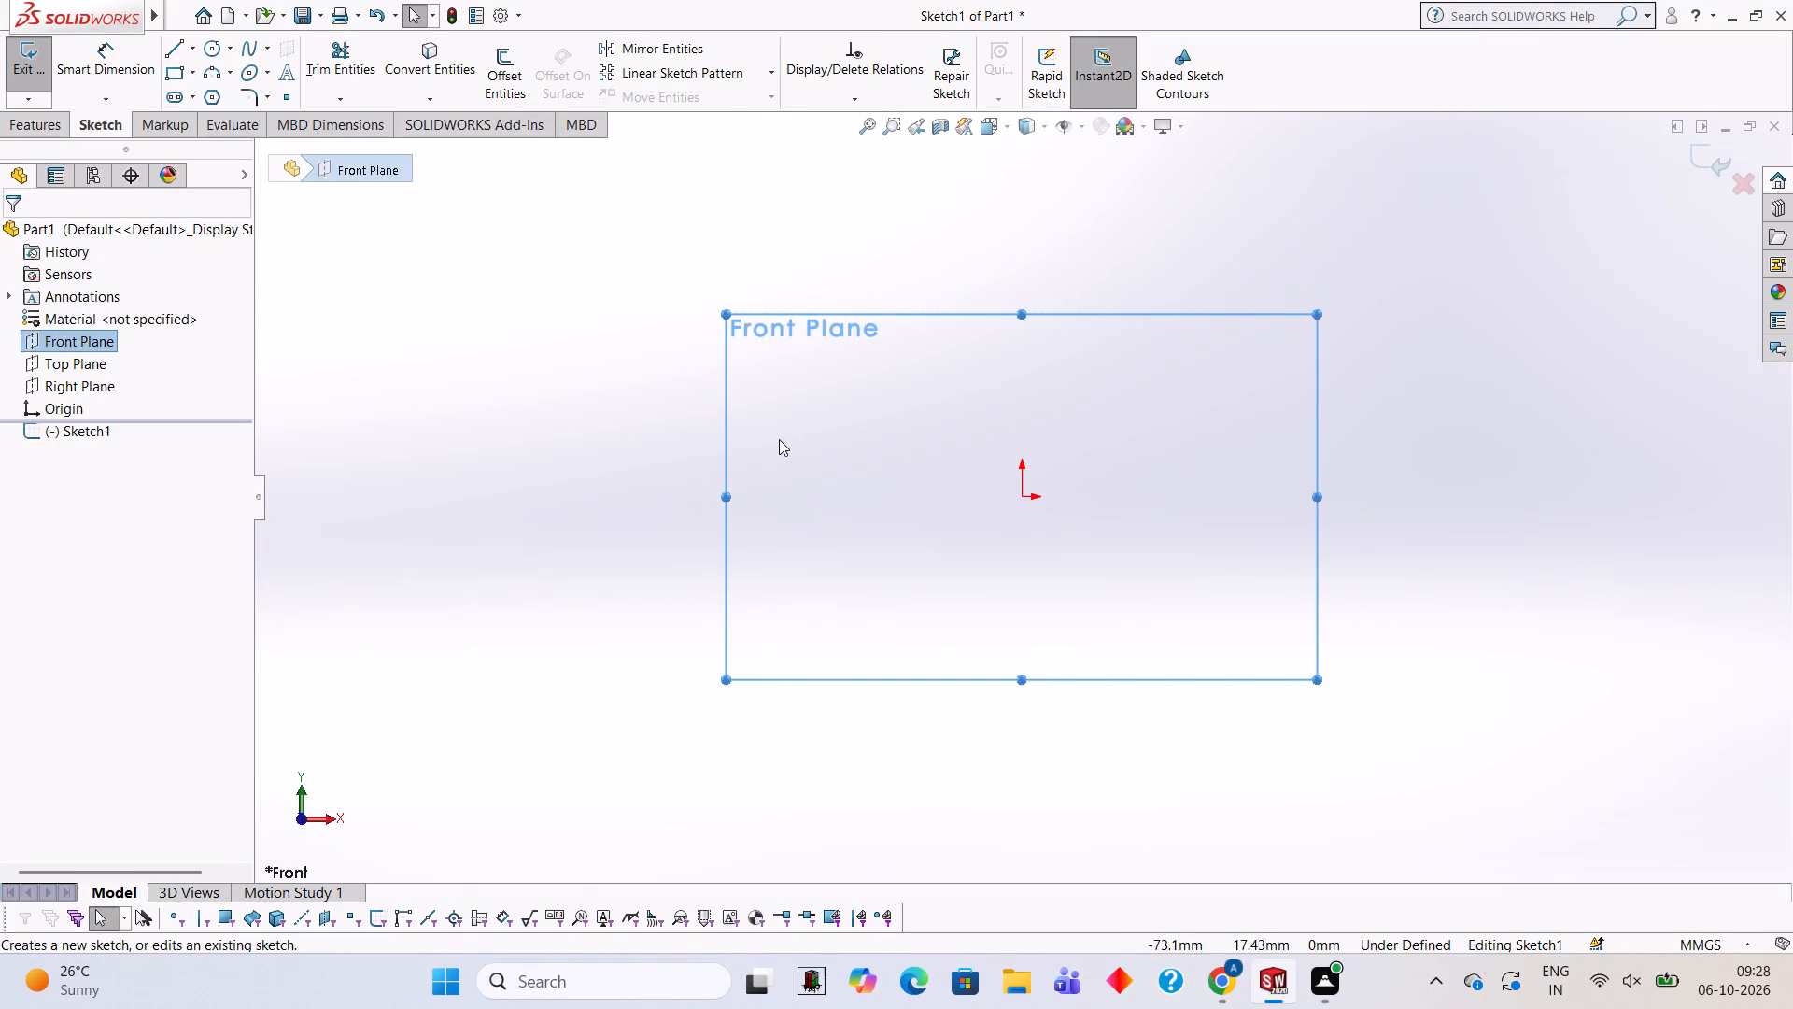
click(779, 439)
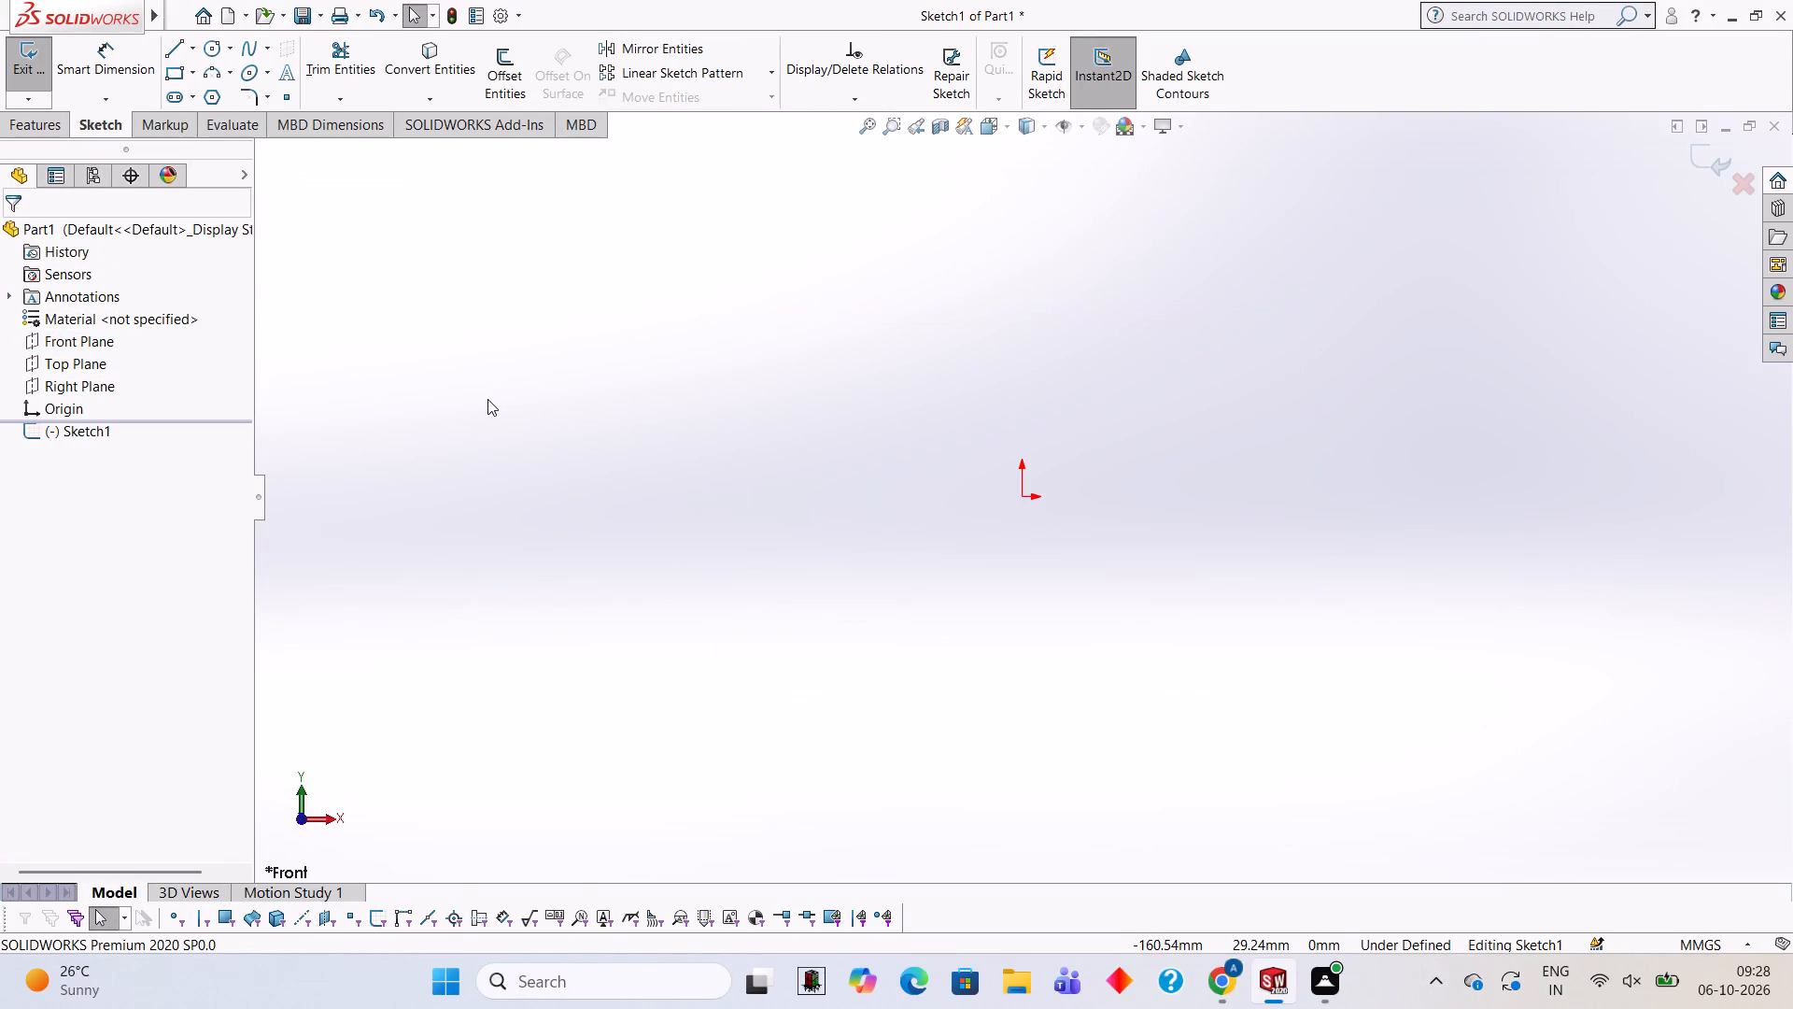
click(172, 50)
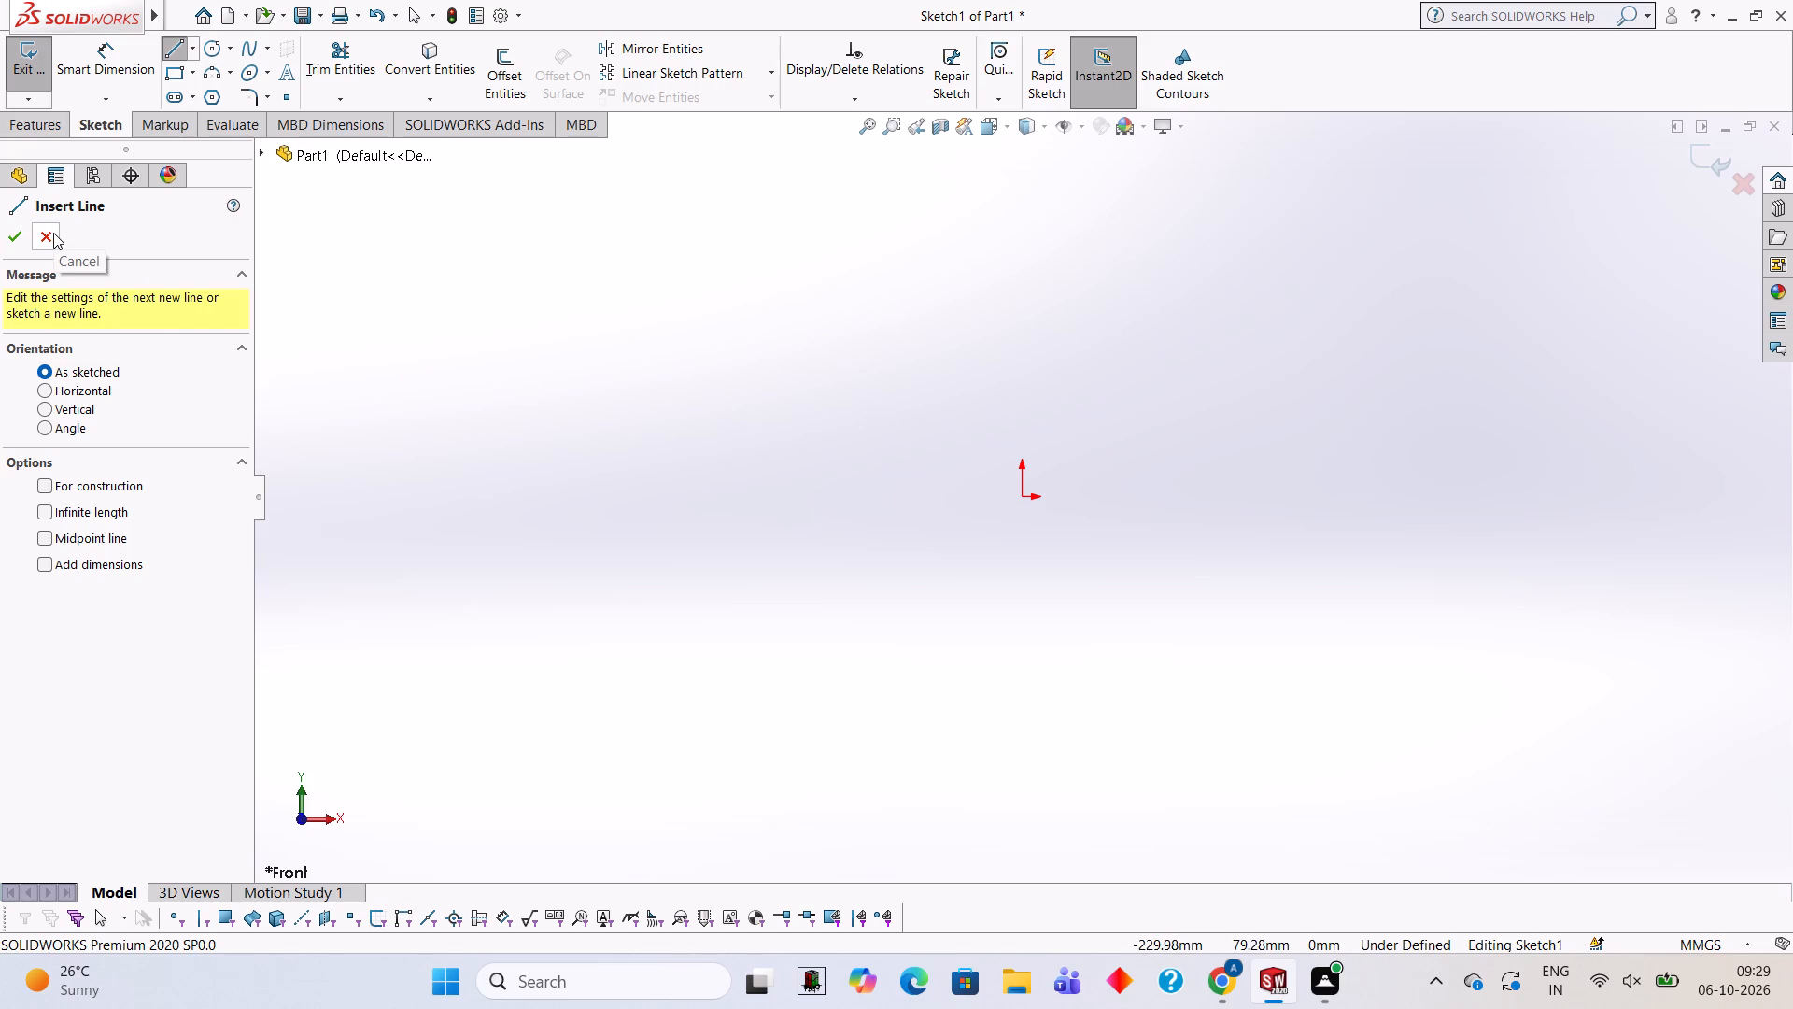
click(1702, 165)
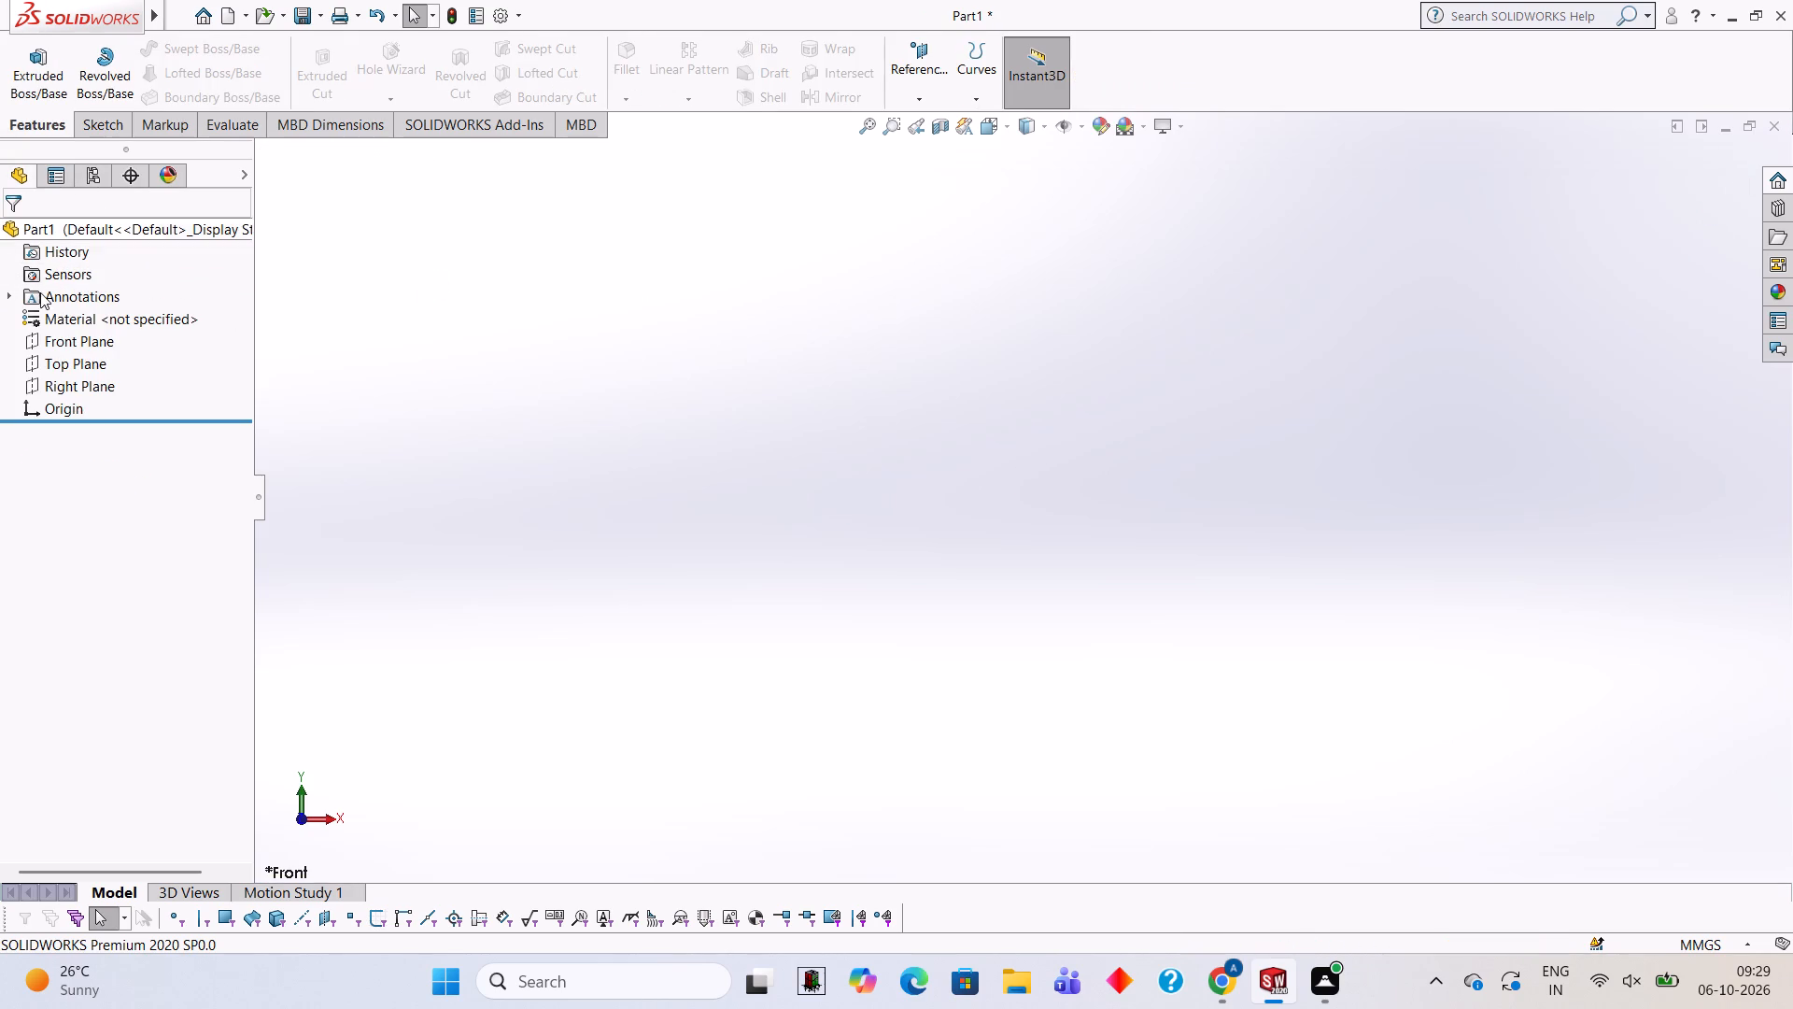
On the Front Plane, sketch a closed 70 mm square of lines with its upper-left corner at the origin.
click(73, 347)
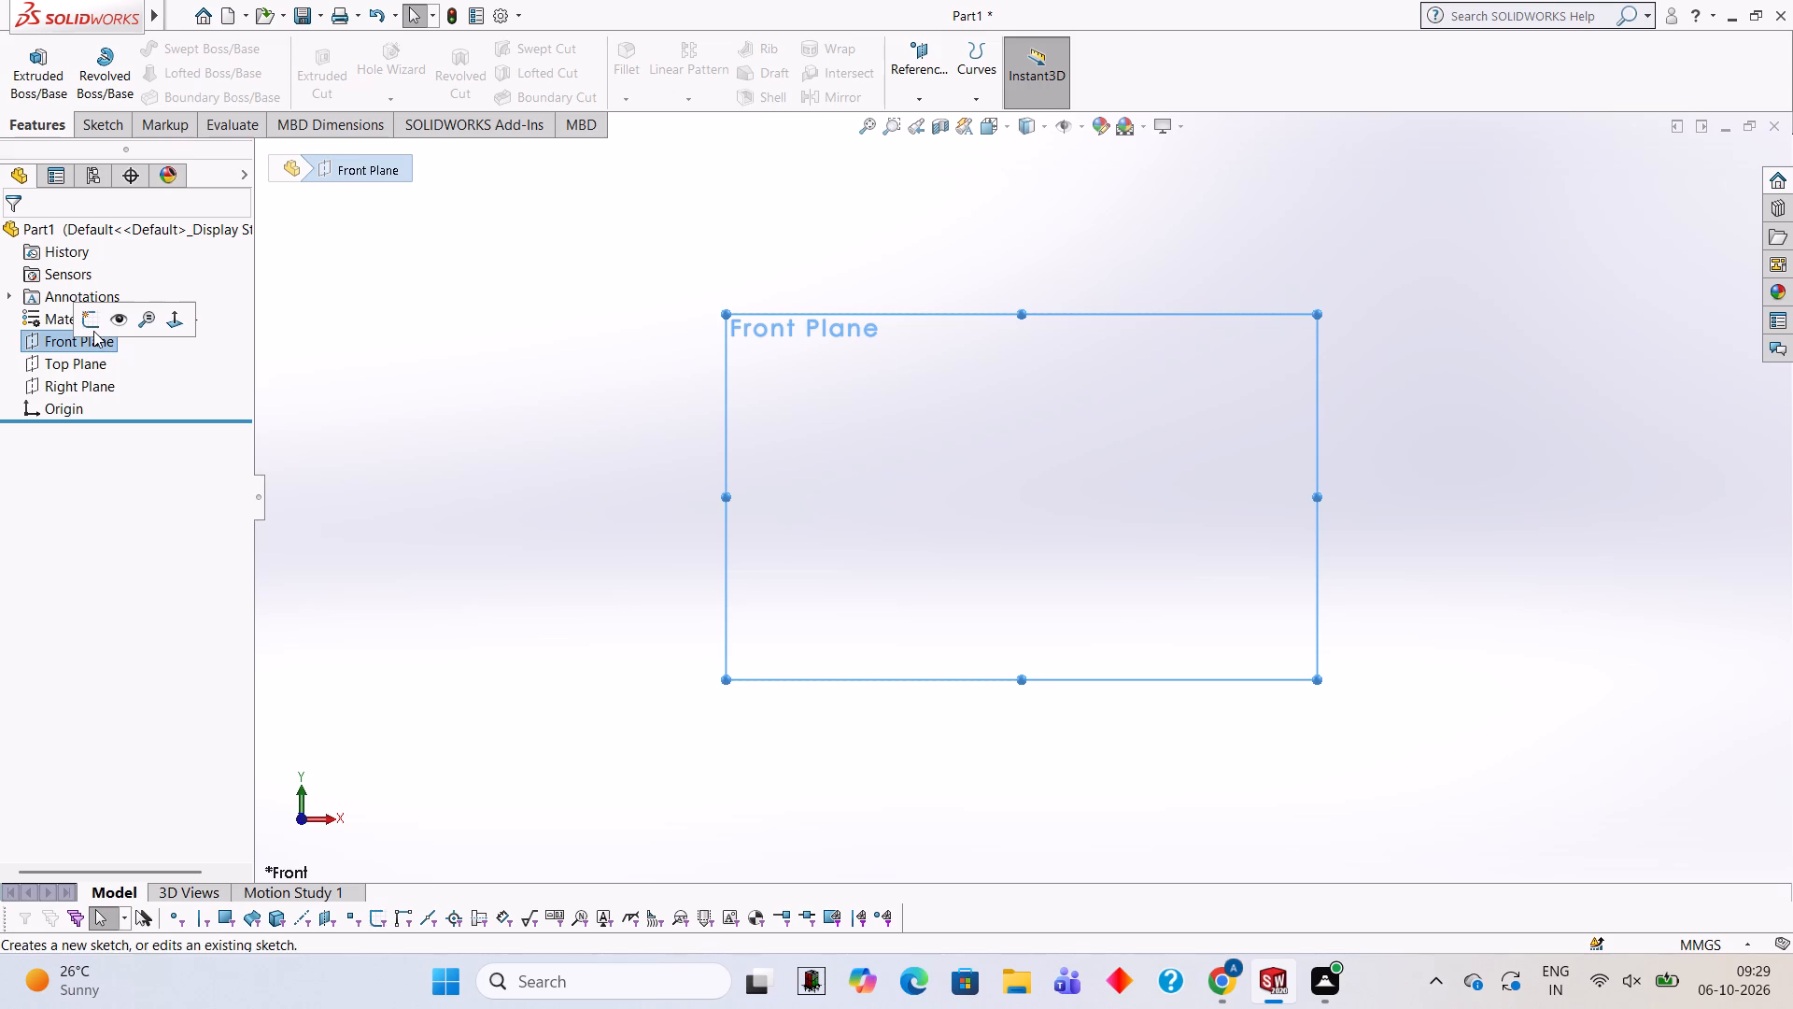
click(94, 321)
click(893, 394)
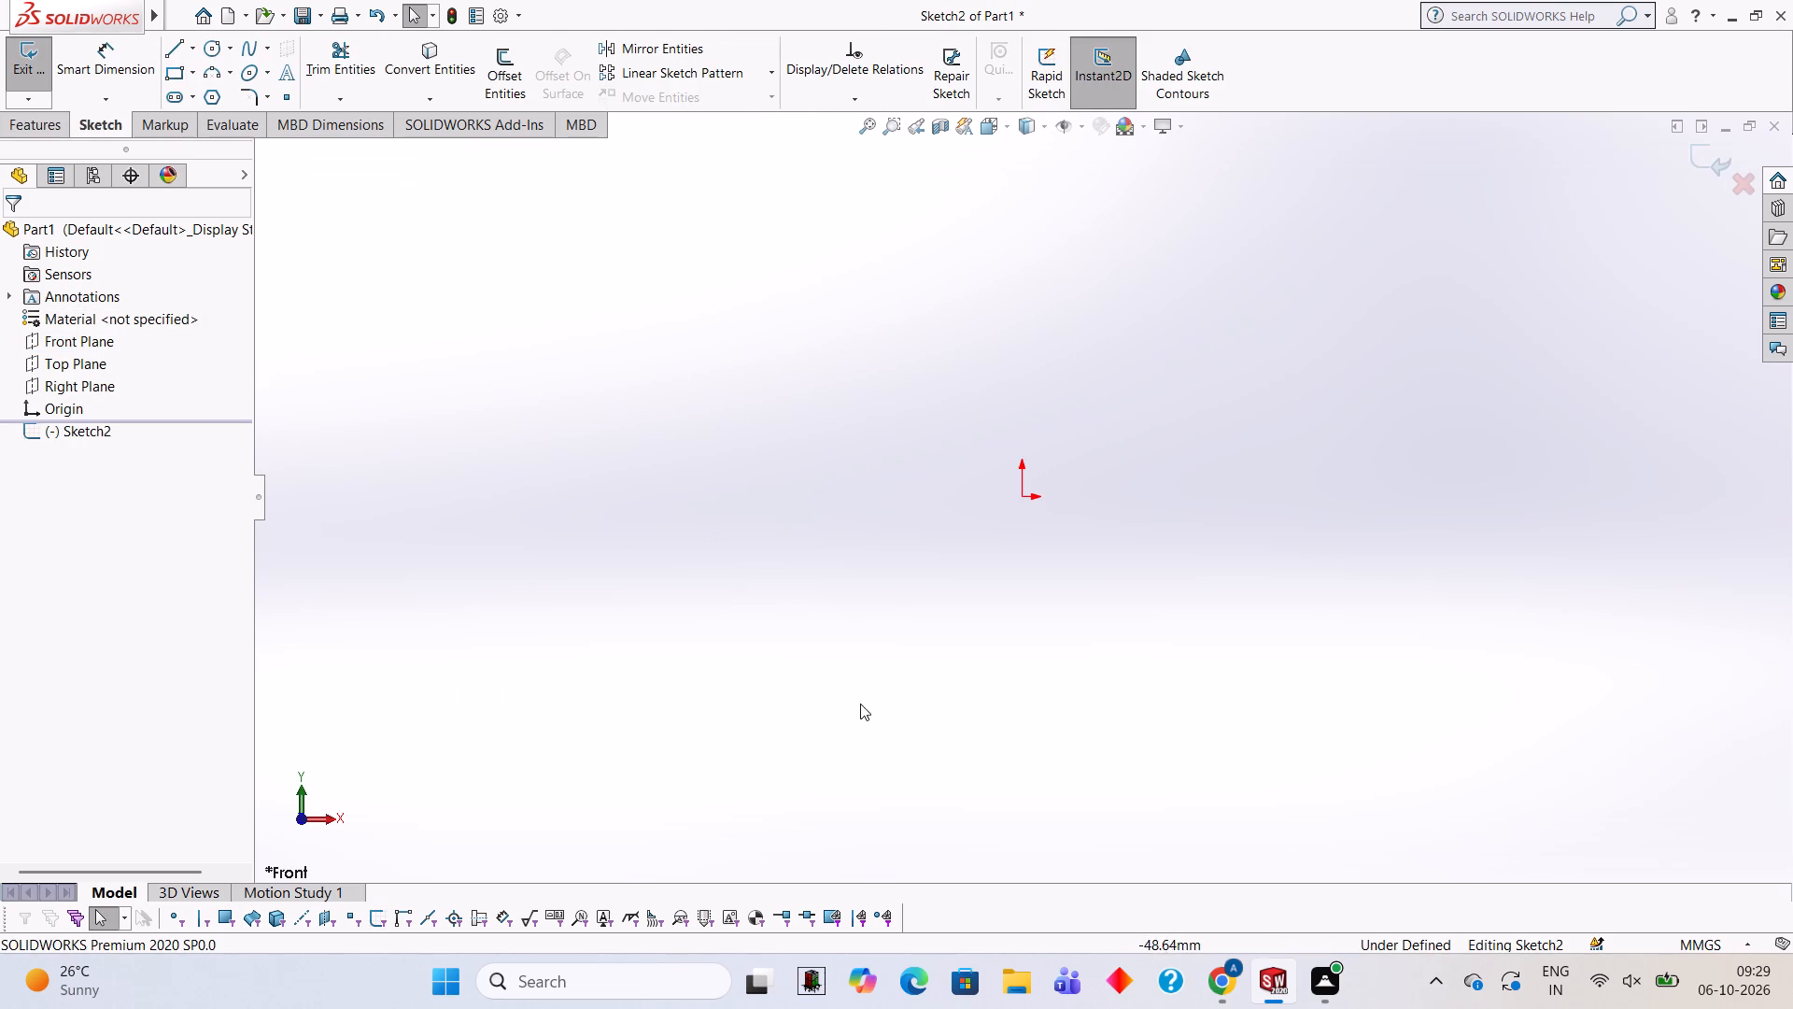
click(175, 44)
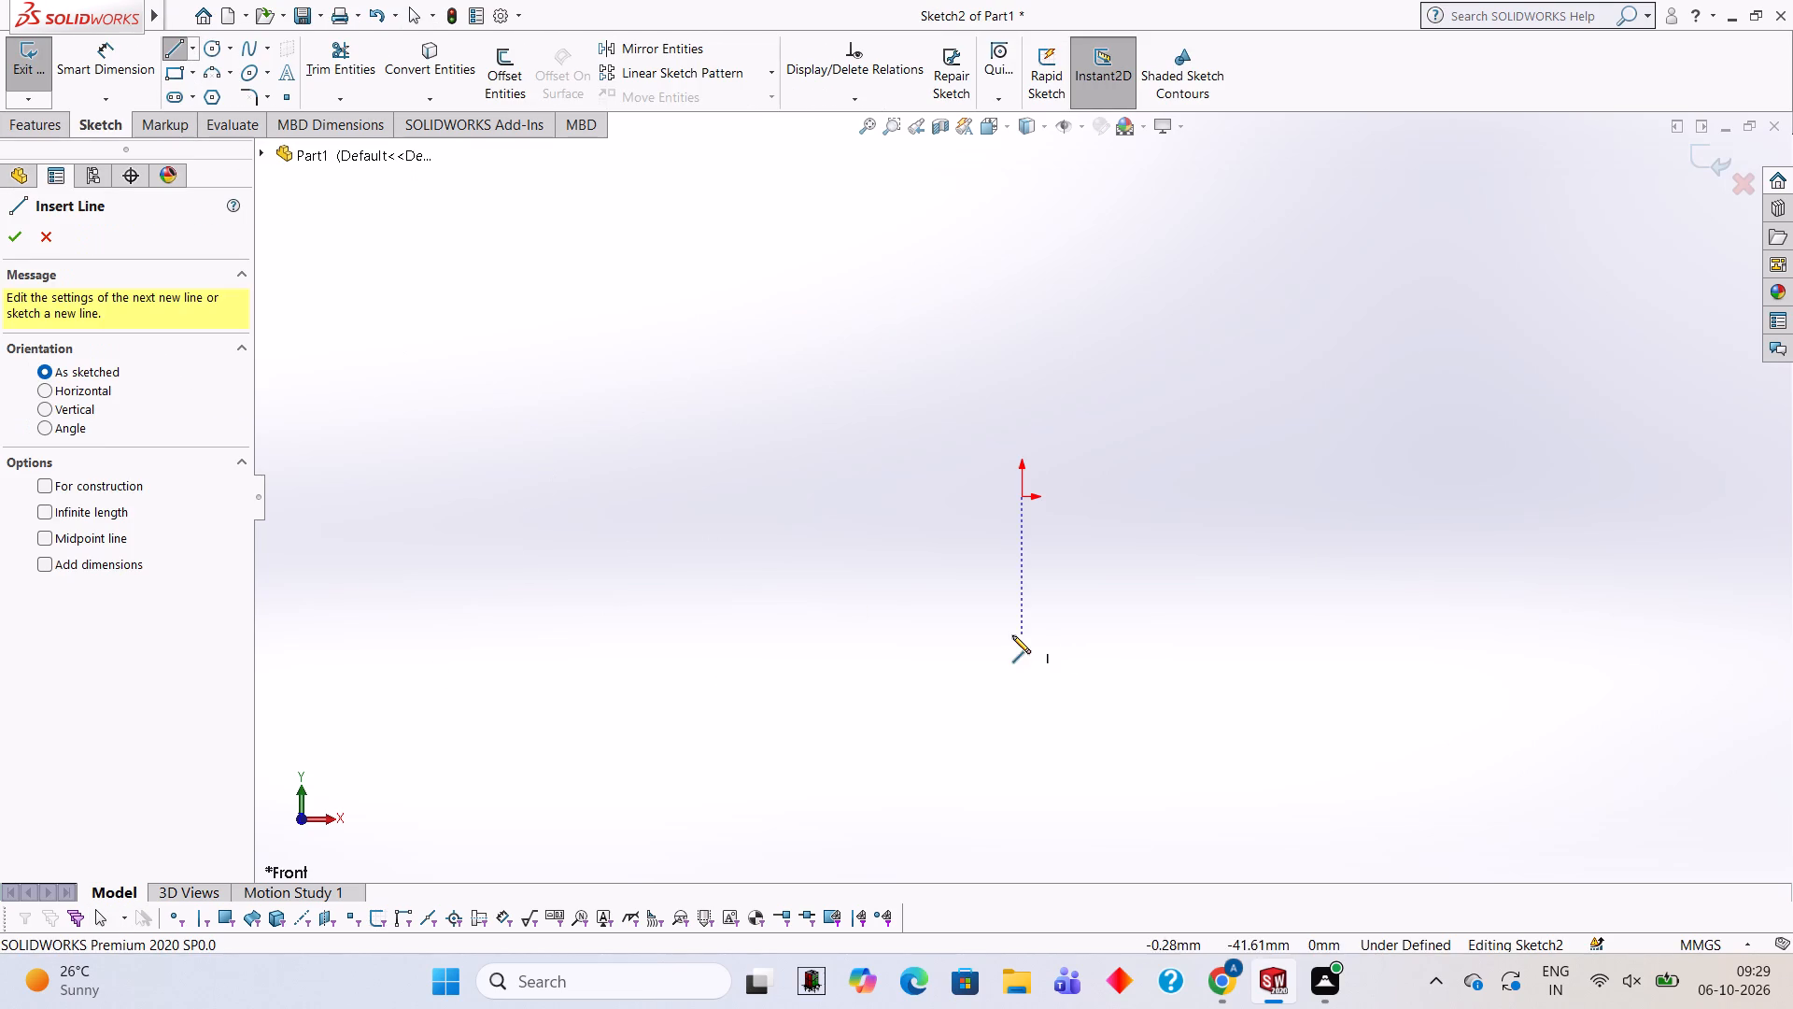
click(1023, 496)
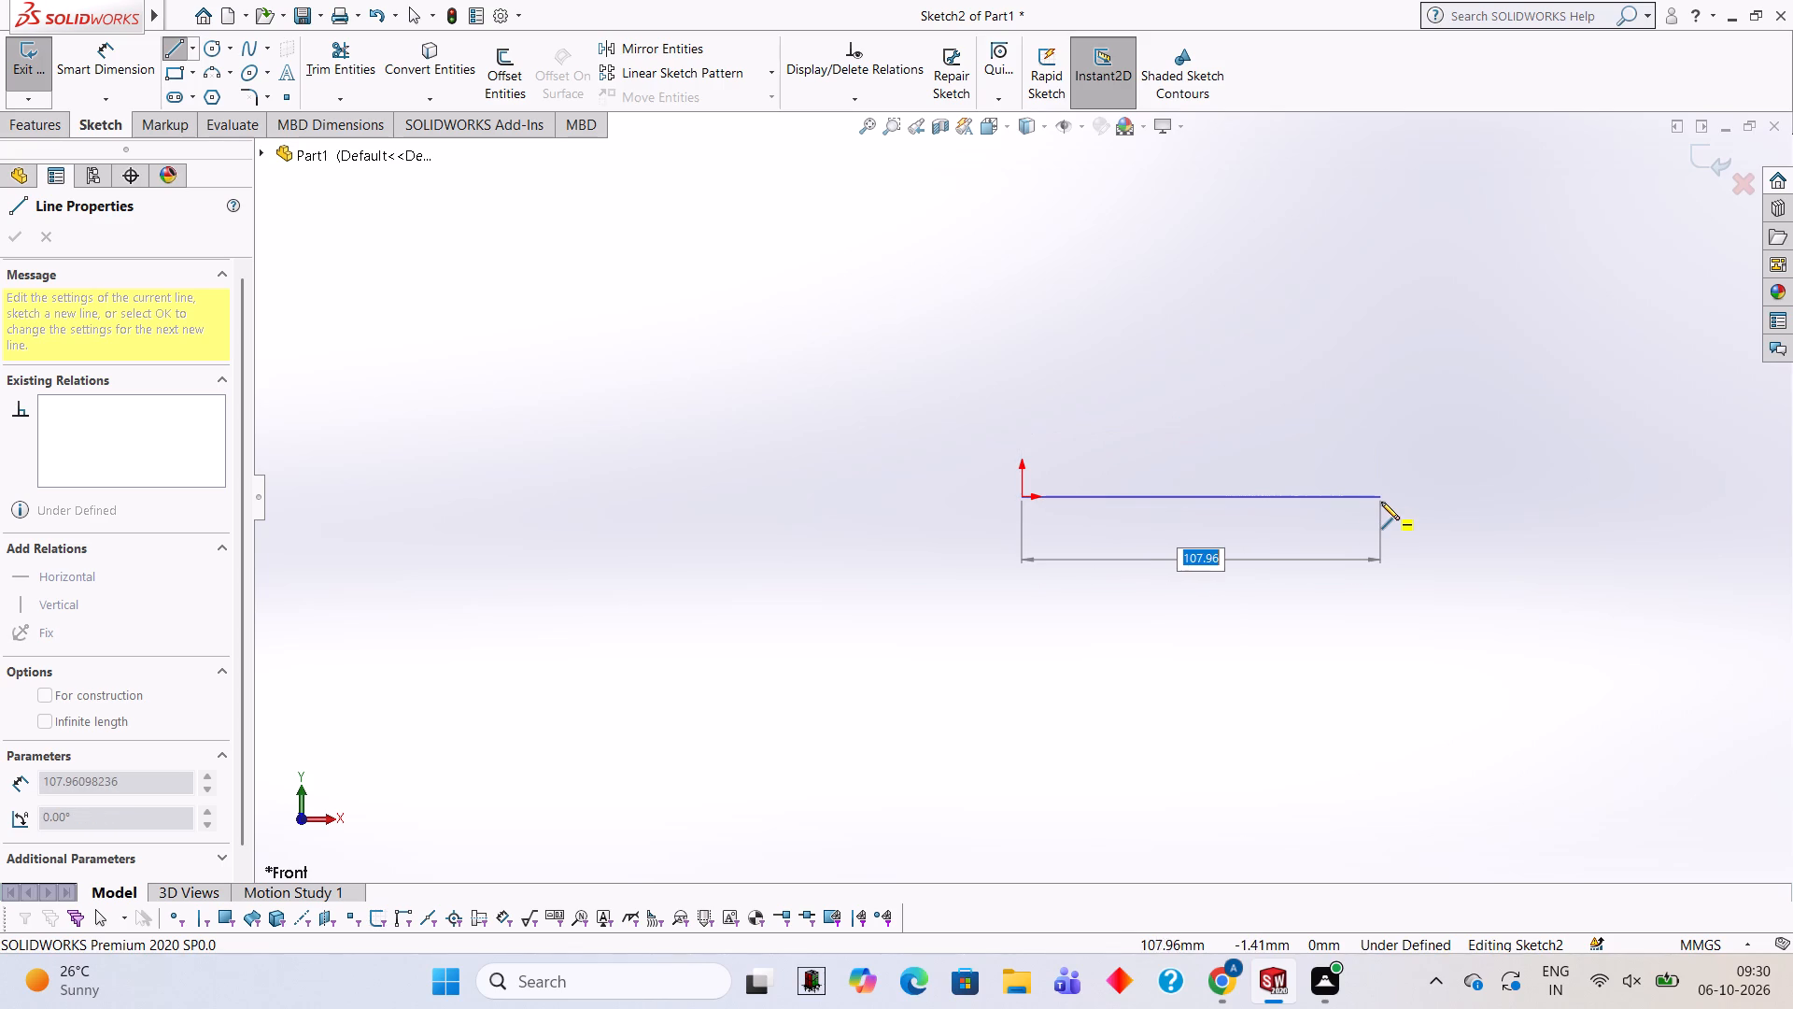
text(70)
key(Return)
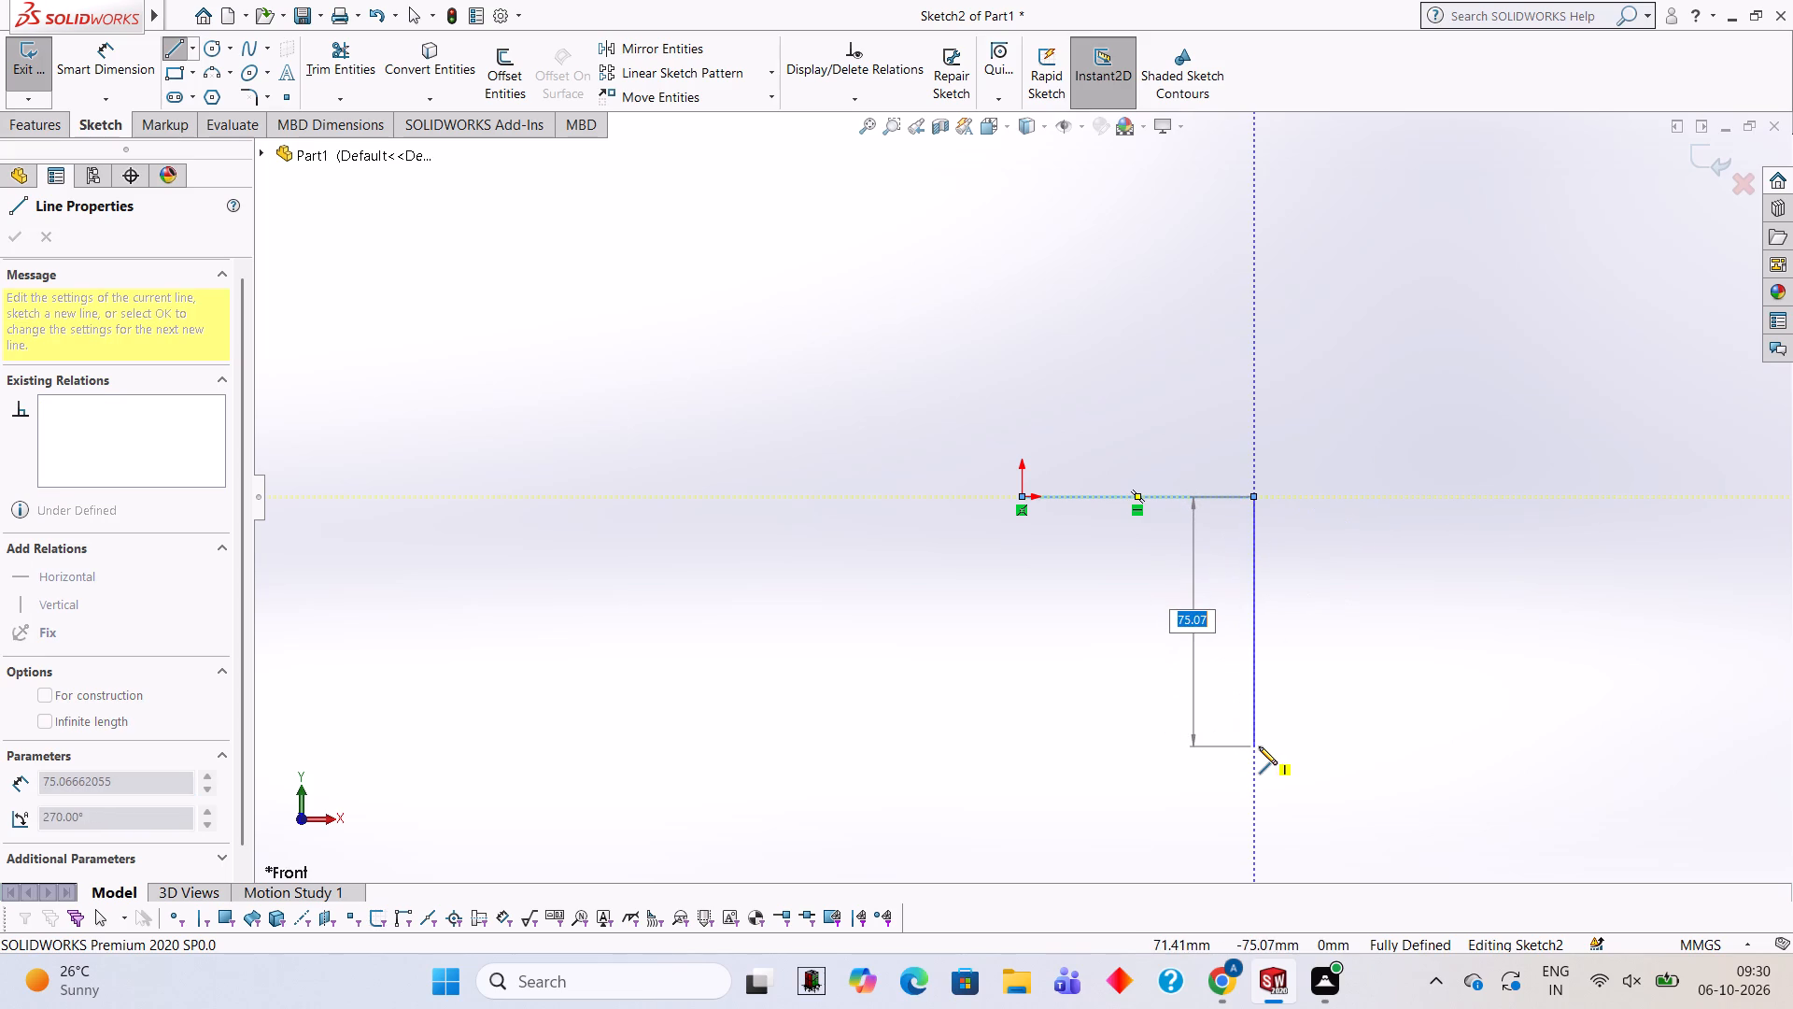
text(70)
key(Return)
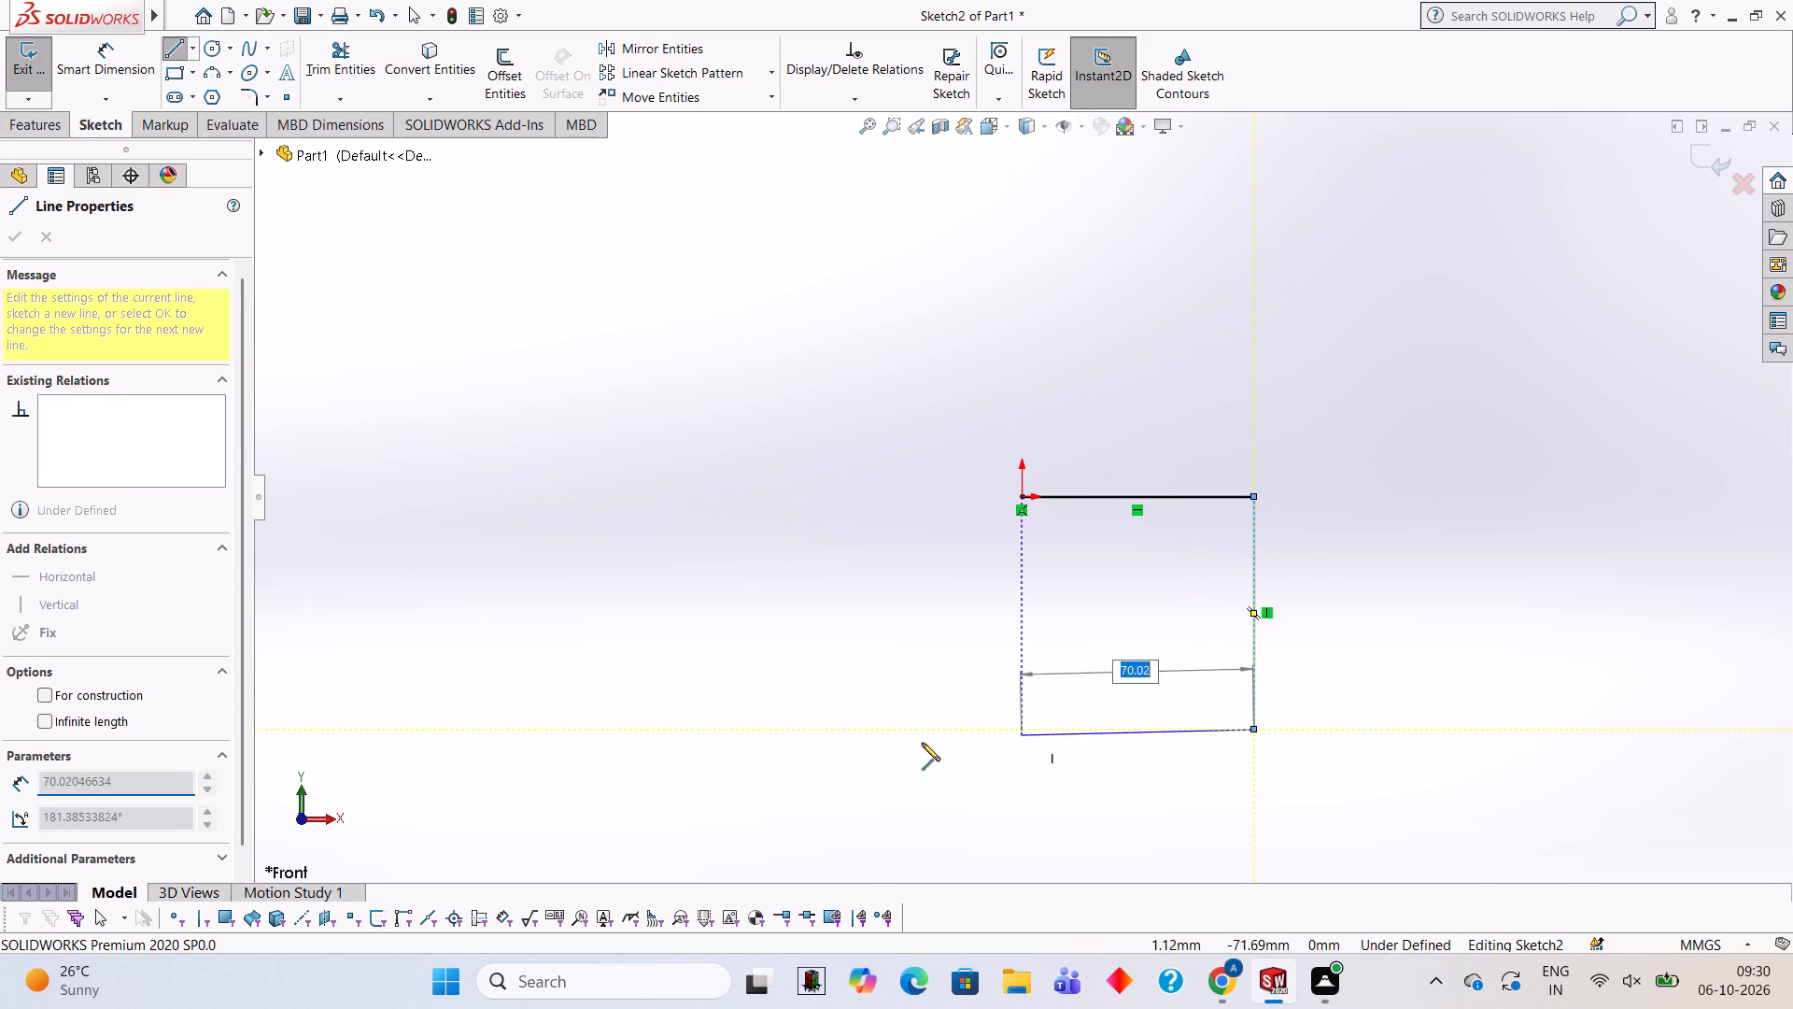
text(70)
key(Return)
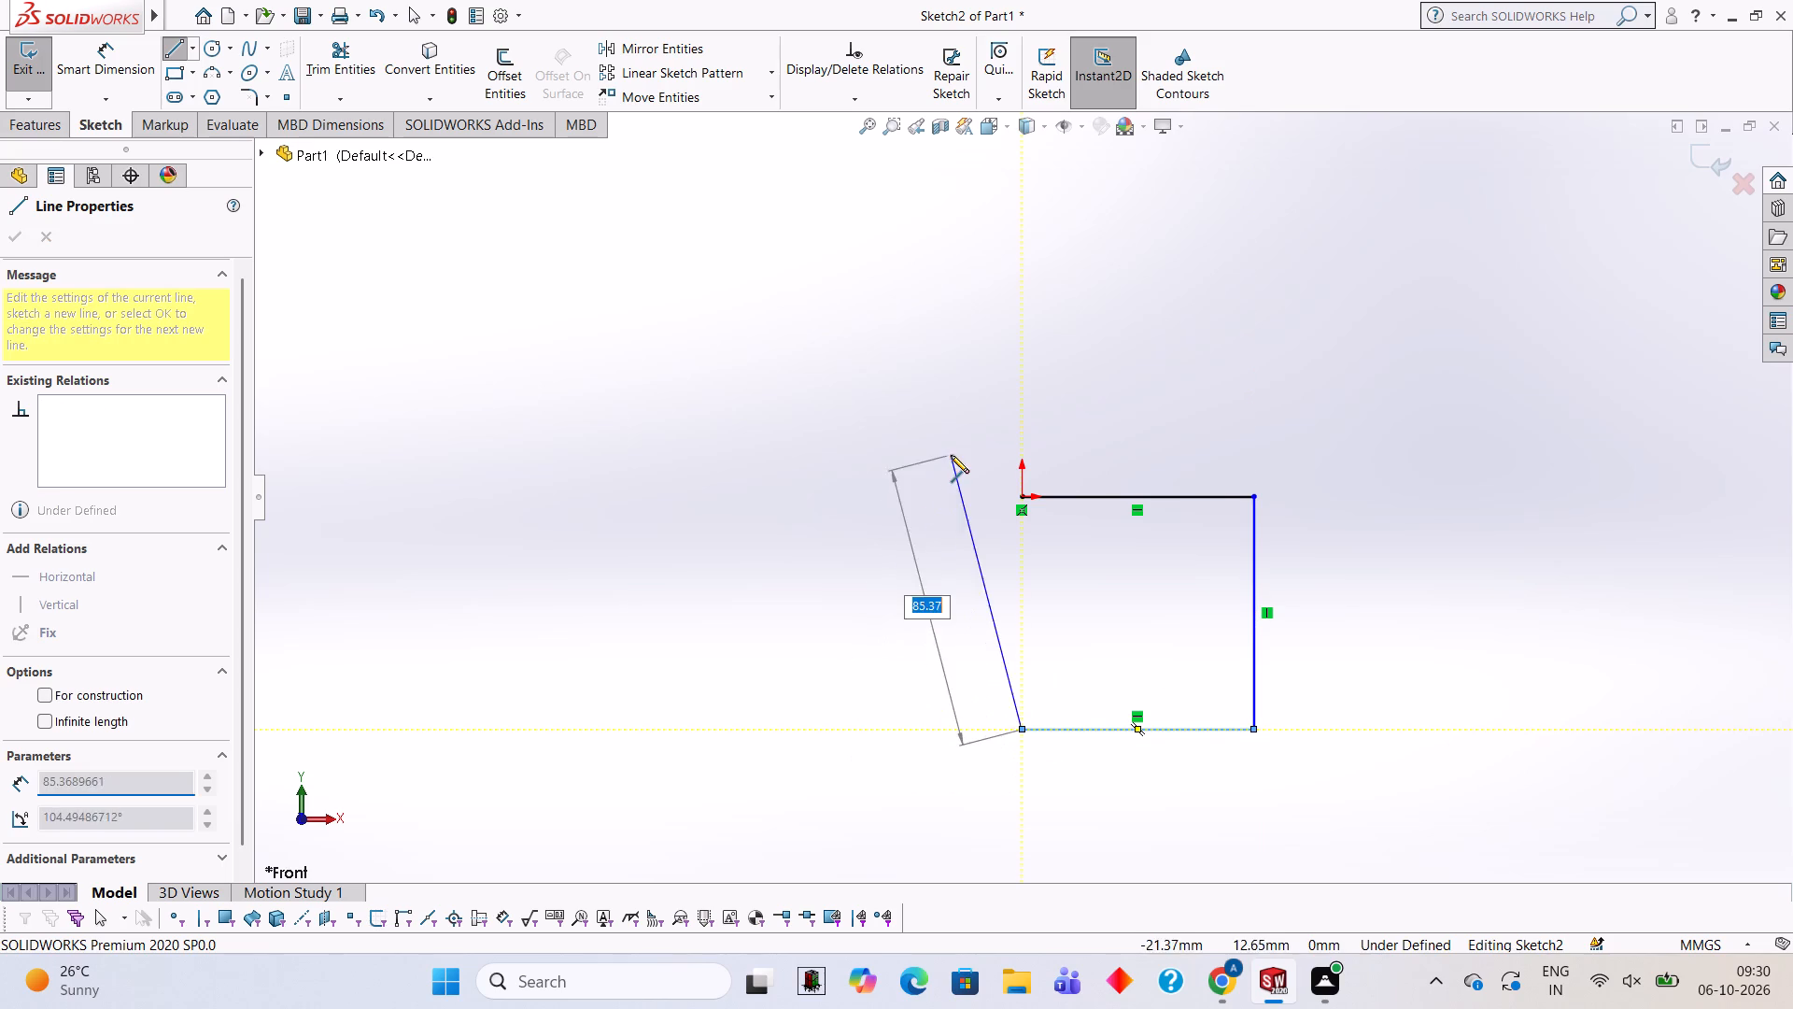
click(1021, 497)
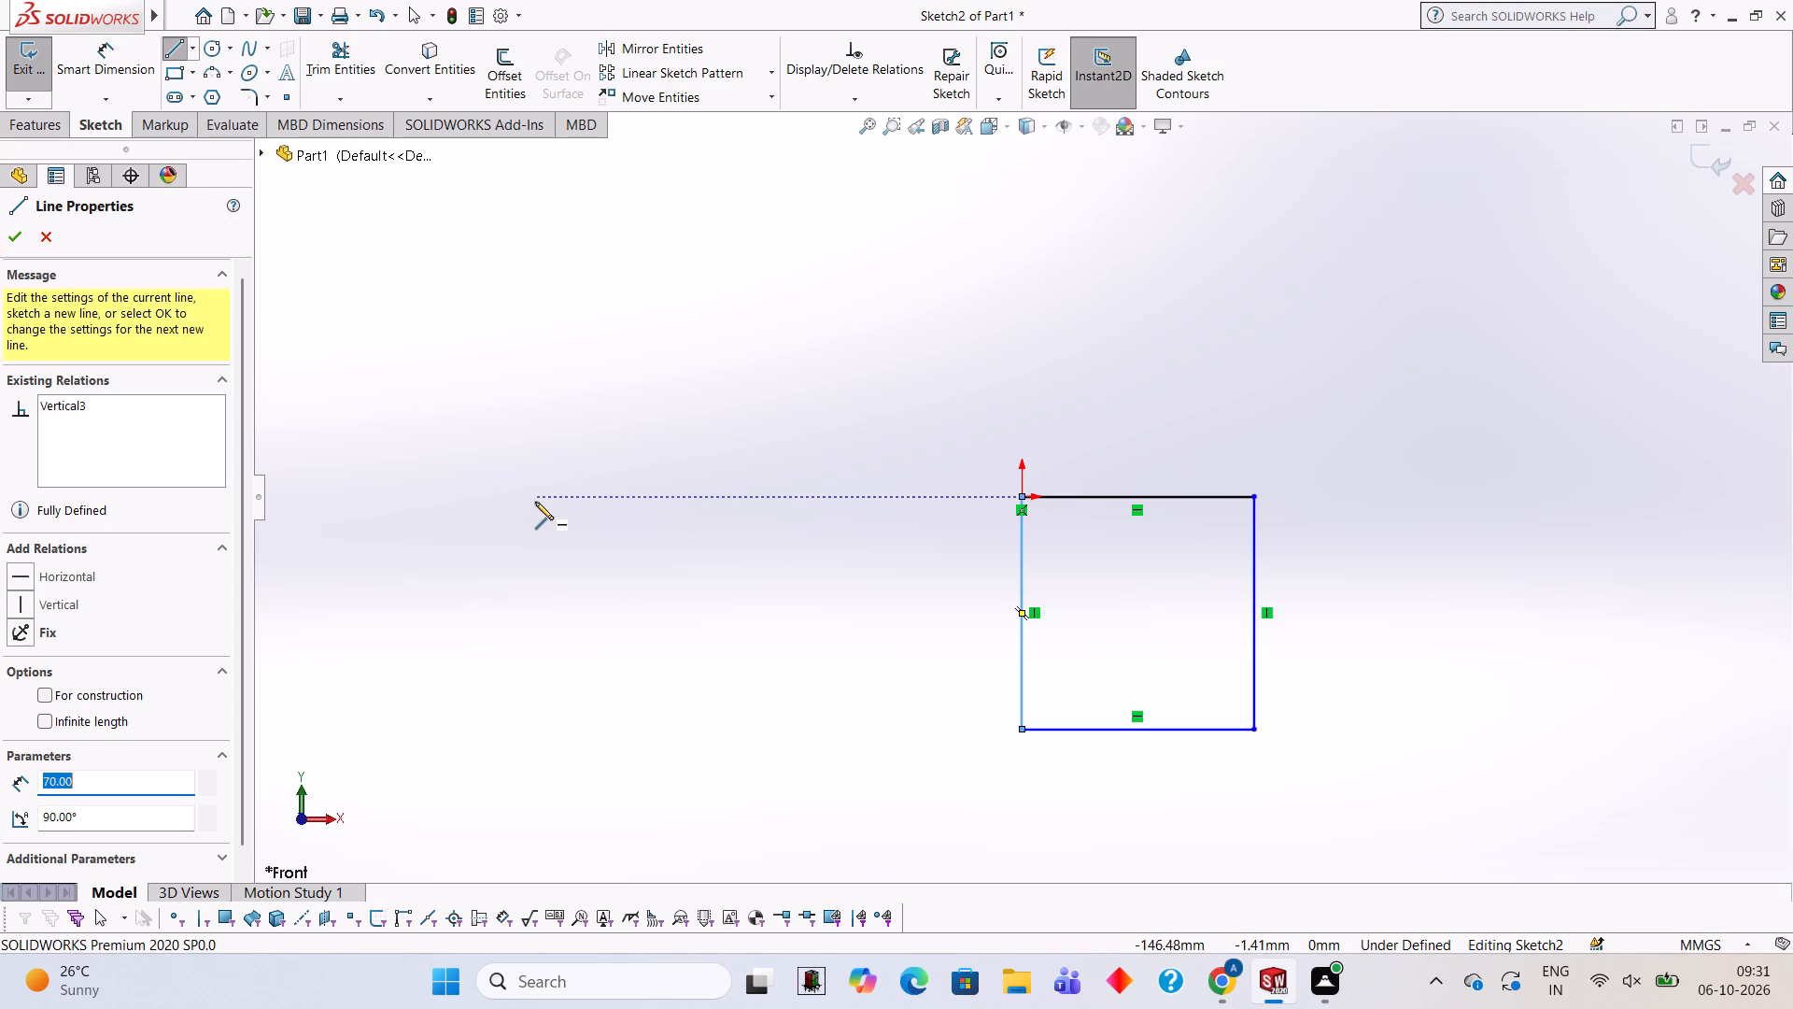
Extrude the square profile as a 20 mm blind boss.
click(38, 134)
click(44, 96)
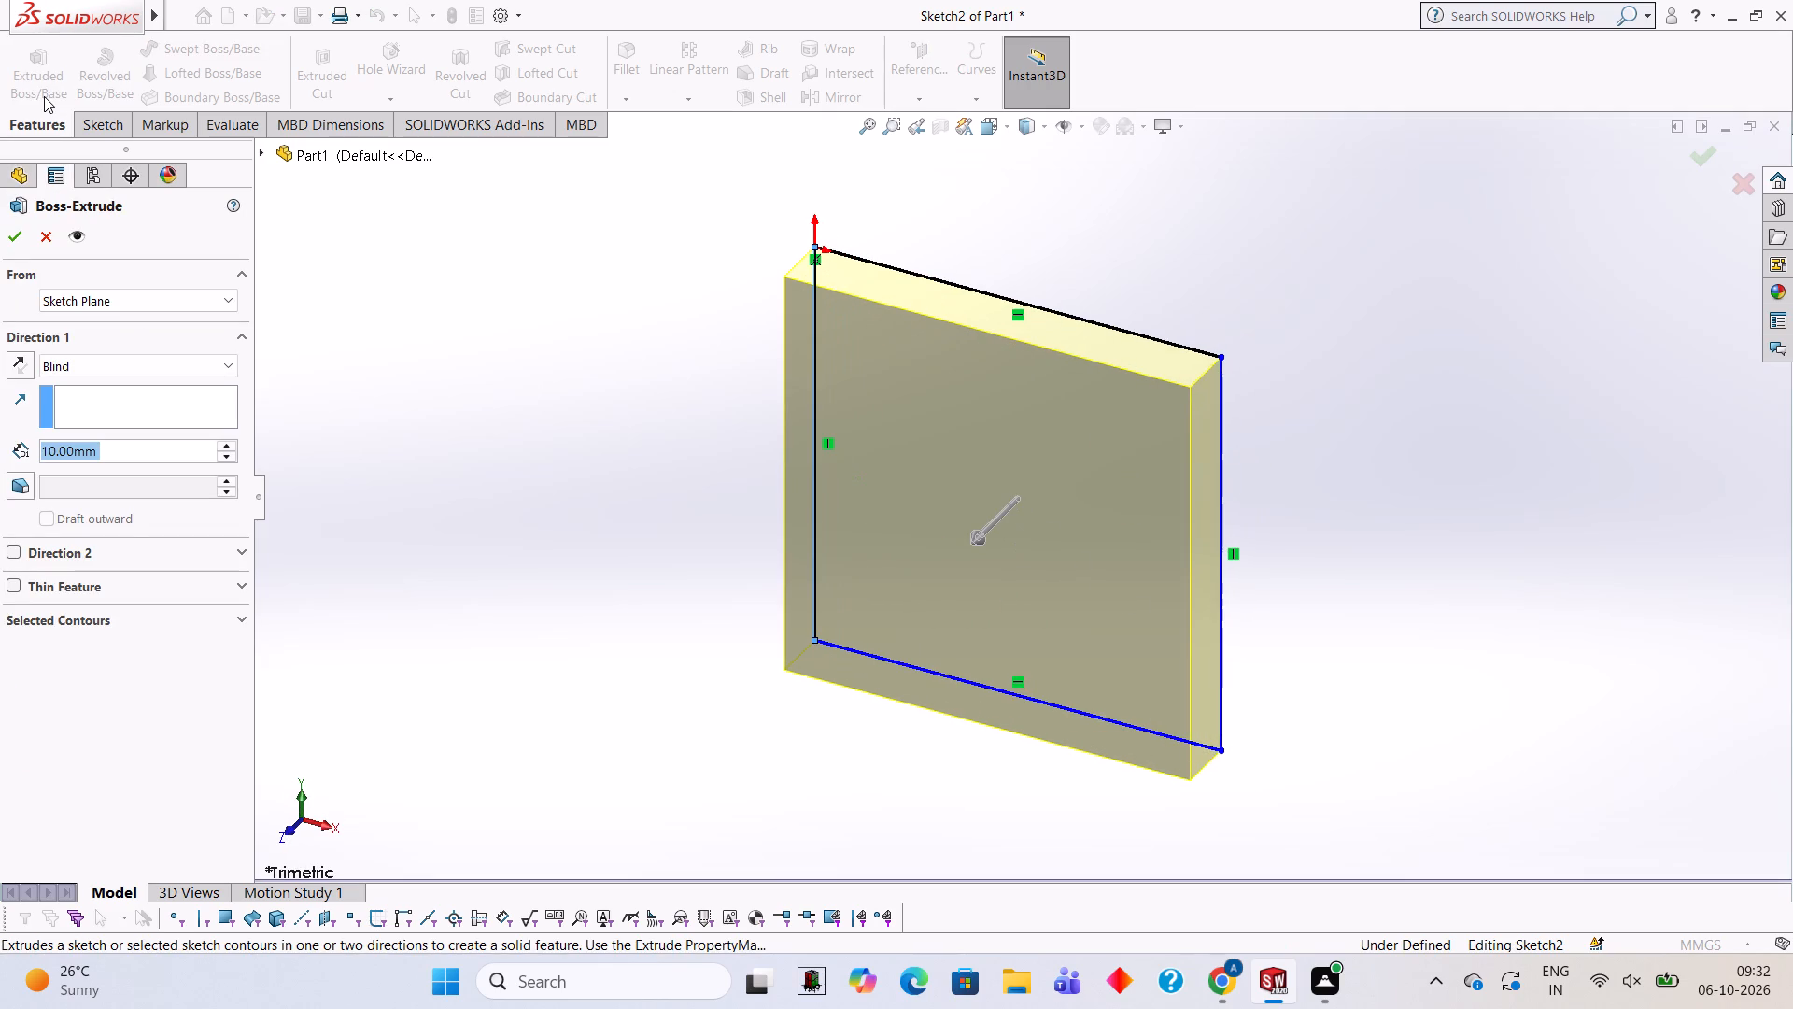
text(20)
key(Return)
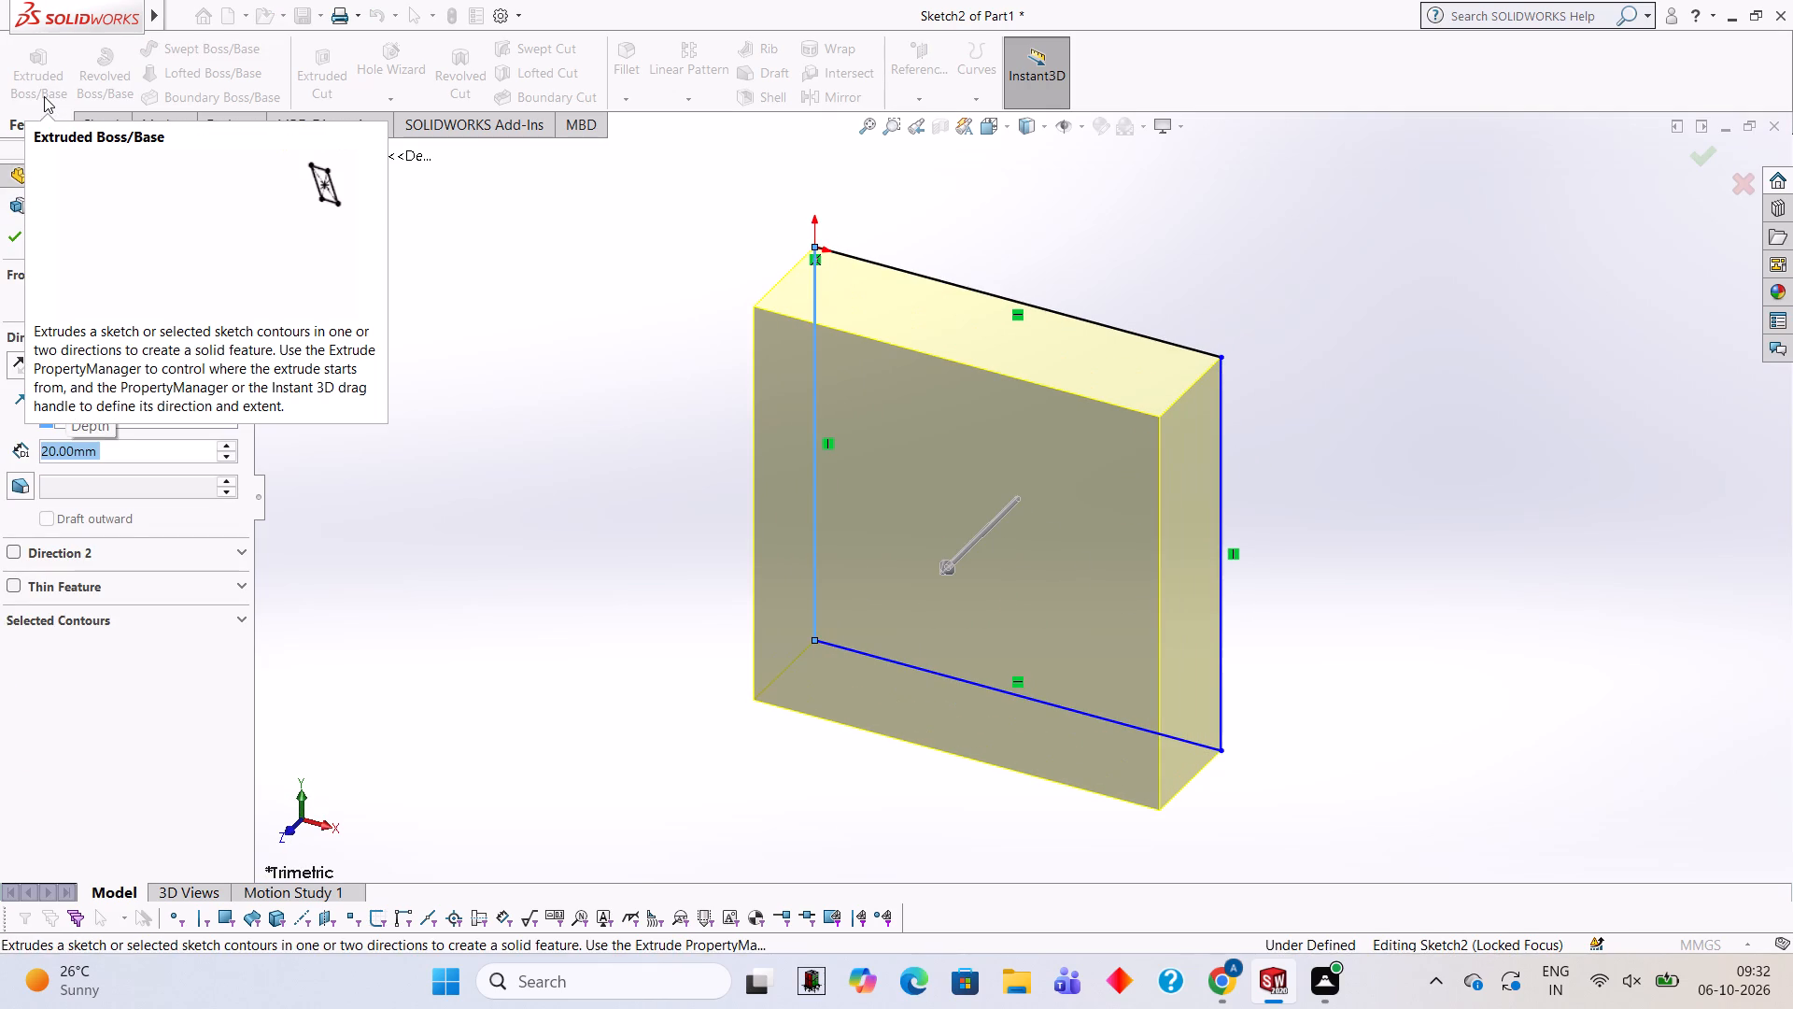
click(24, 240)
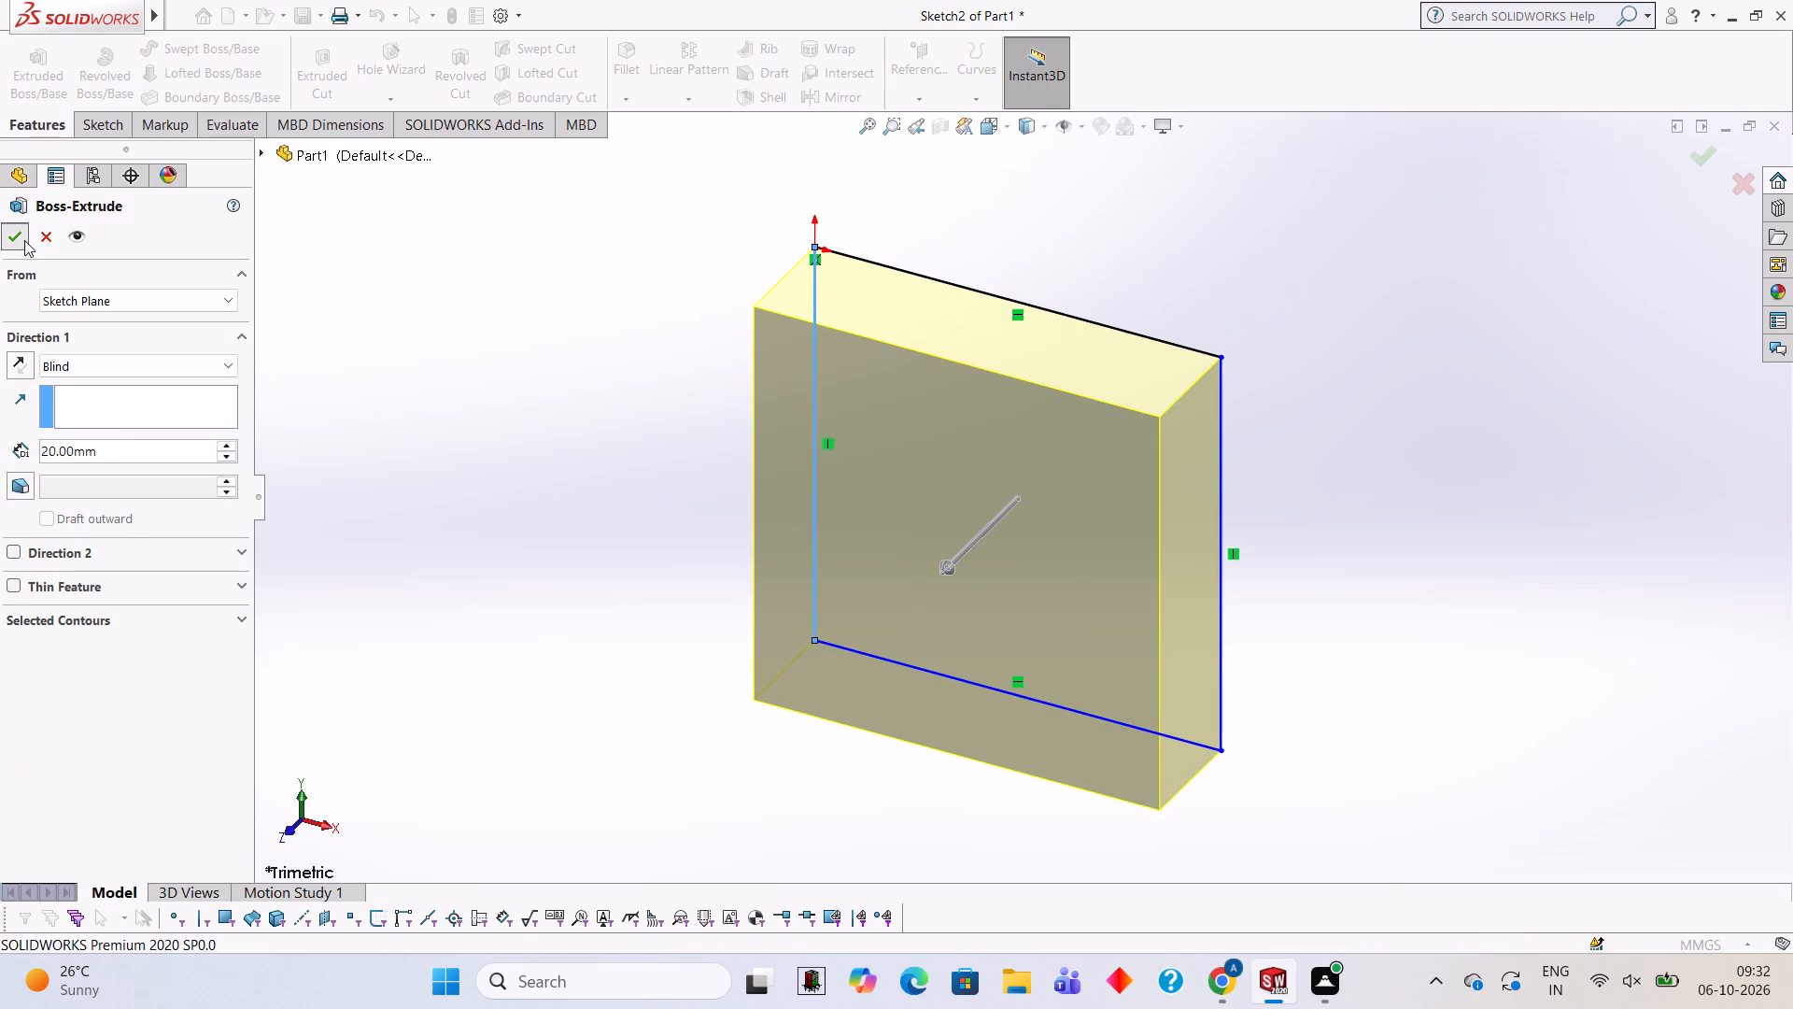
click(632, 390)
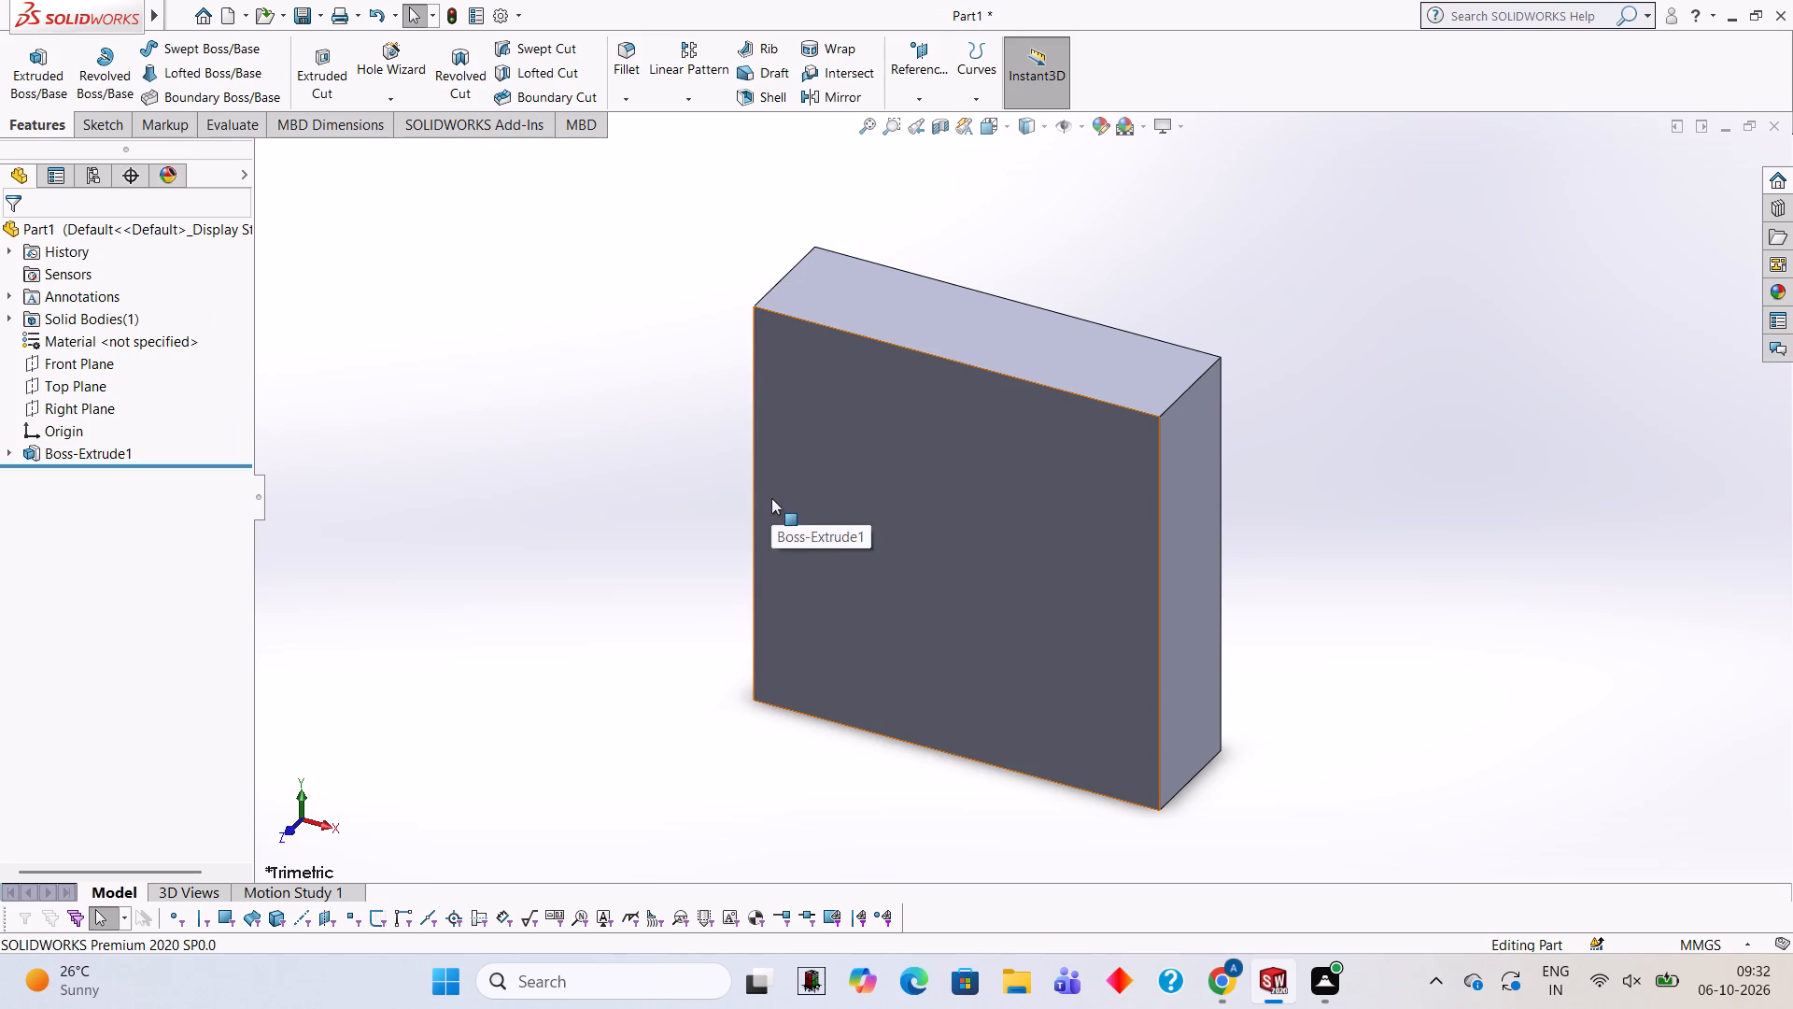
On the block's bottom face, sketch a 70 by 40 mm rectangle of lines extending outward from the front edge.
middle_drag(948, 654, 998, 367)
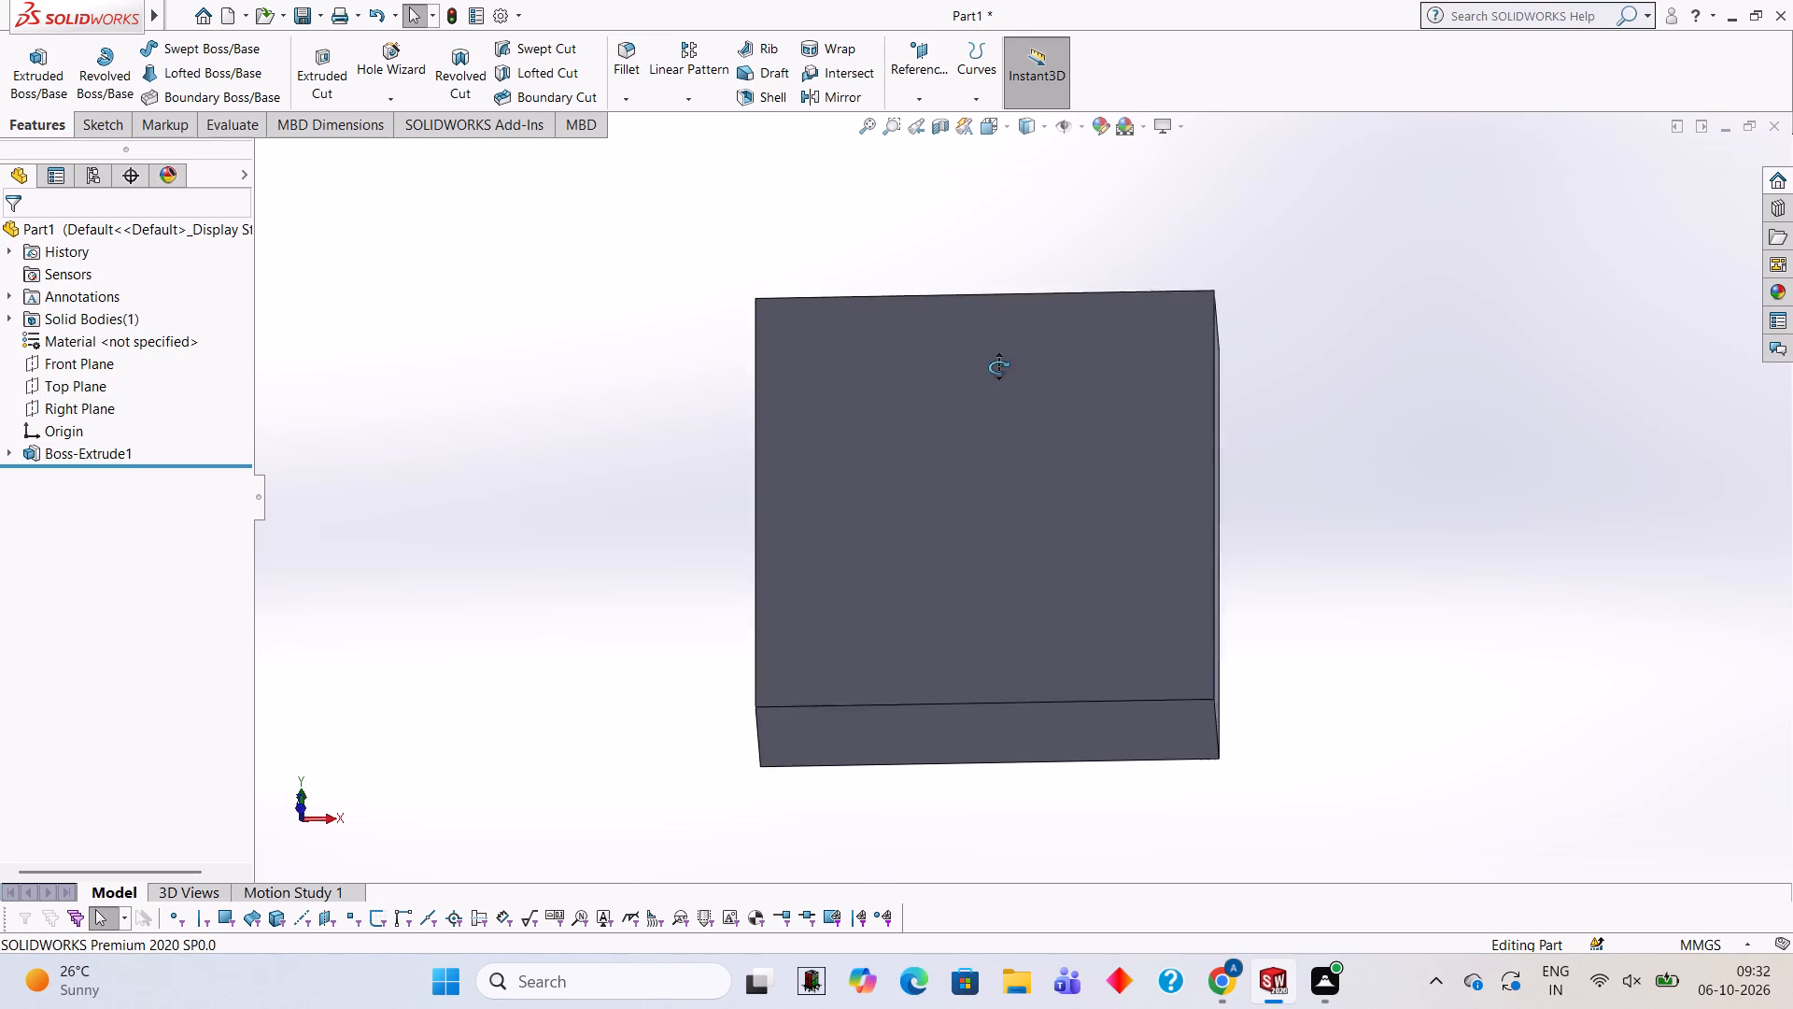
middle_drag(998, 367, 998, 365)
middle_drag(941, 605, 956, 461)
scroll(956, 461, up, 1)
middle_drag(977, 593, 982, 418)
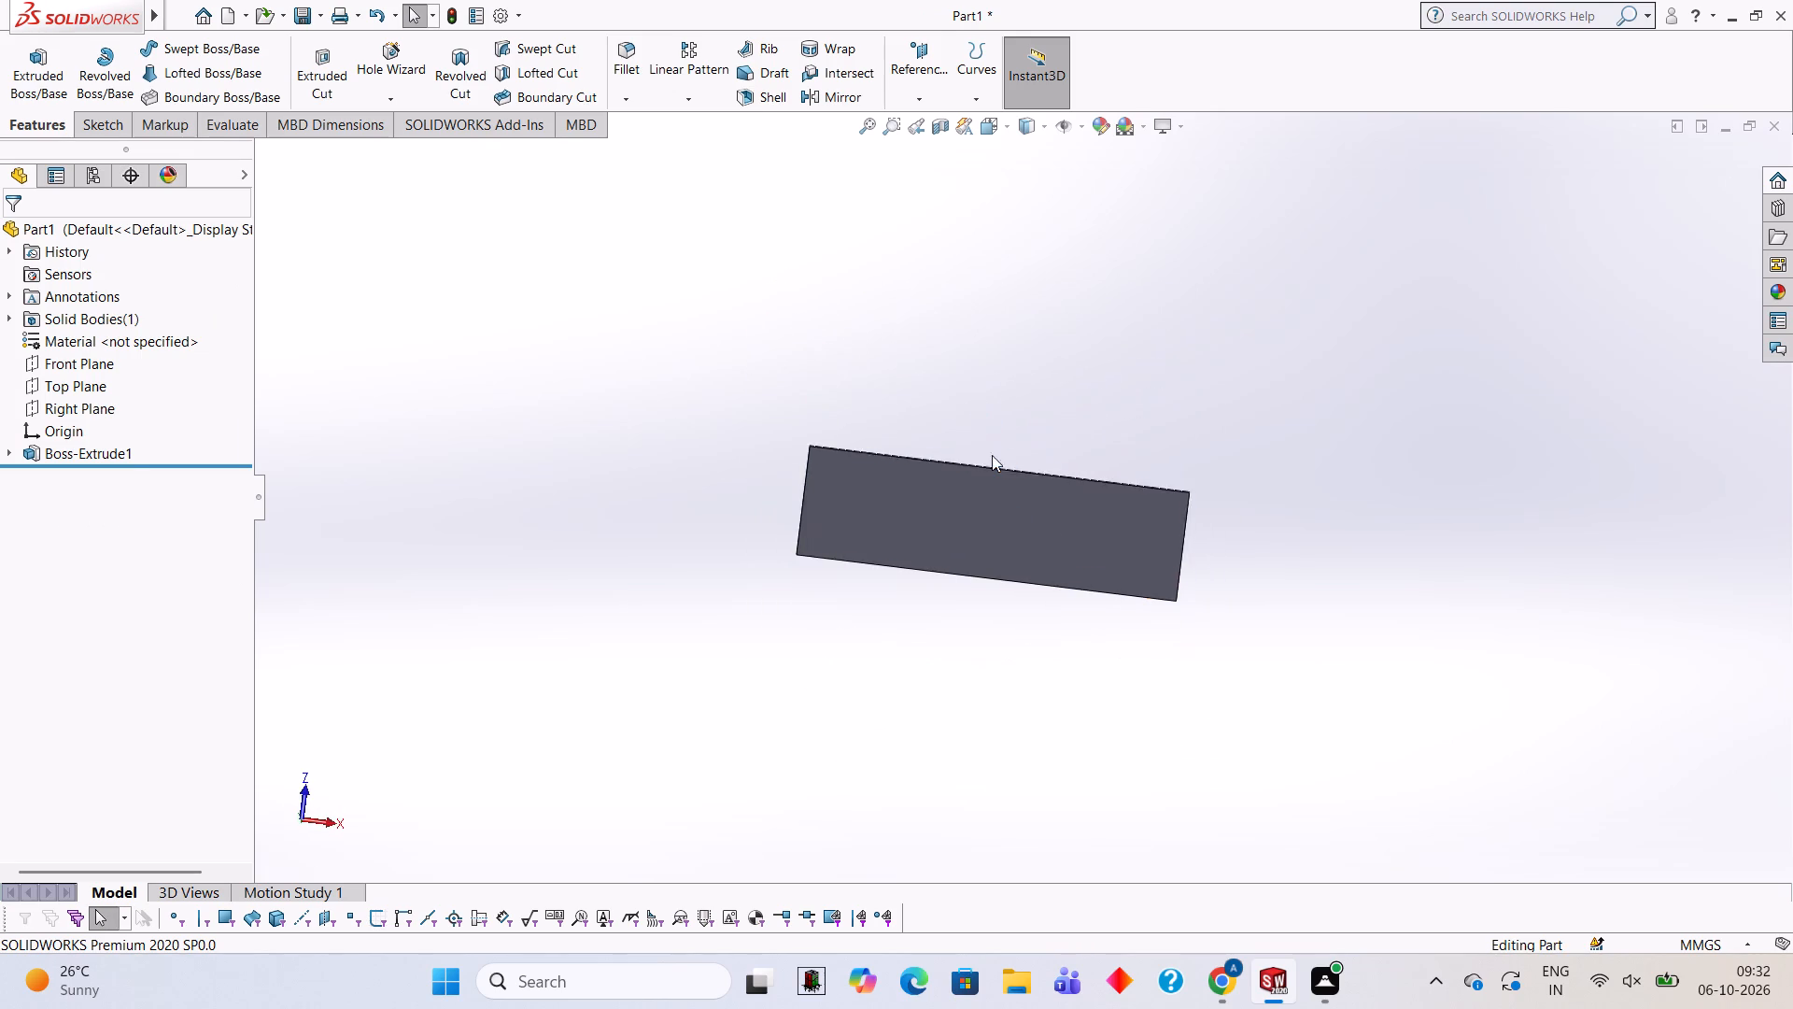
click(977, 521)
click(1060, 471)
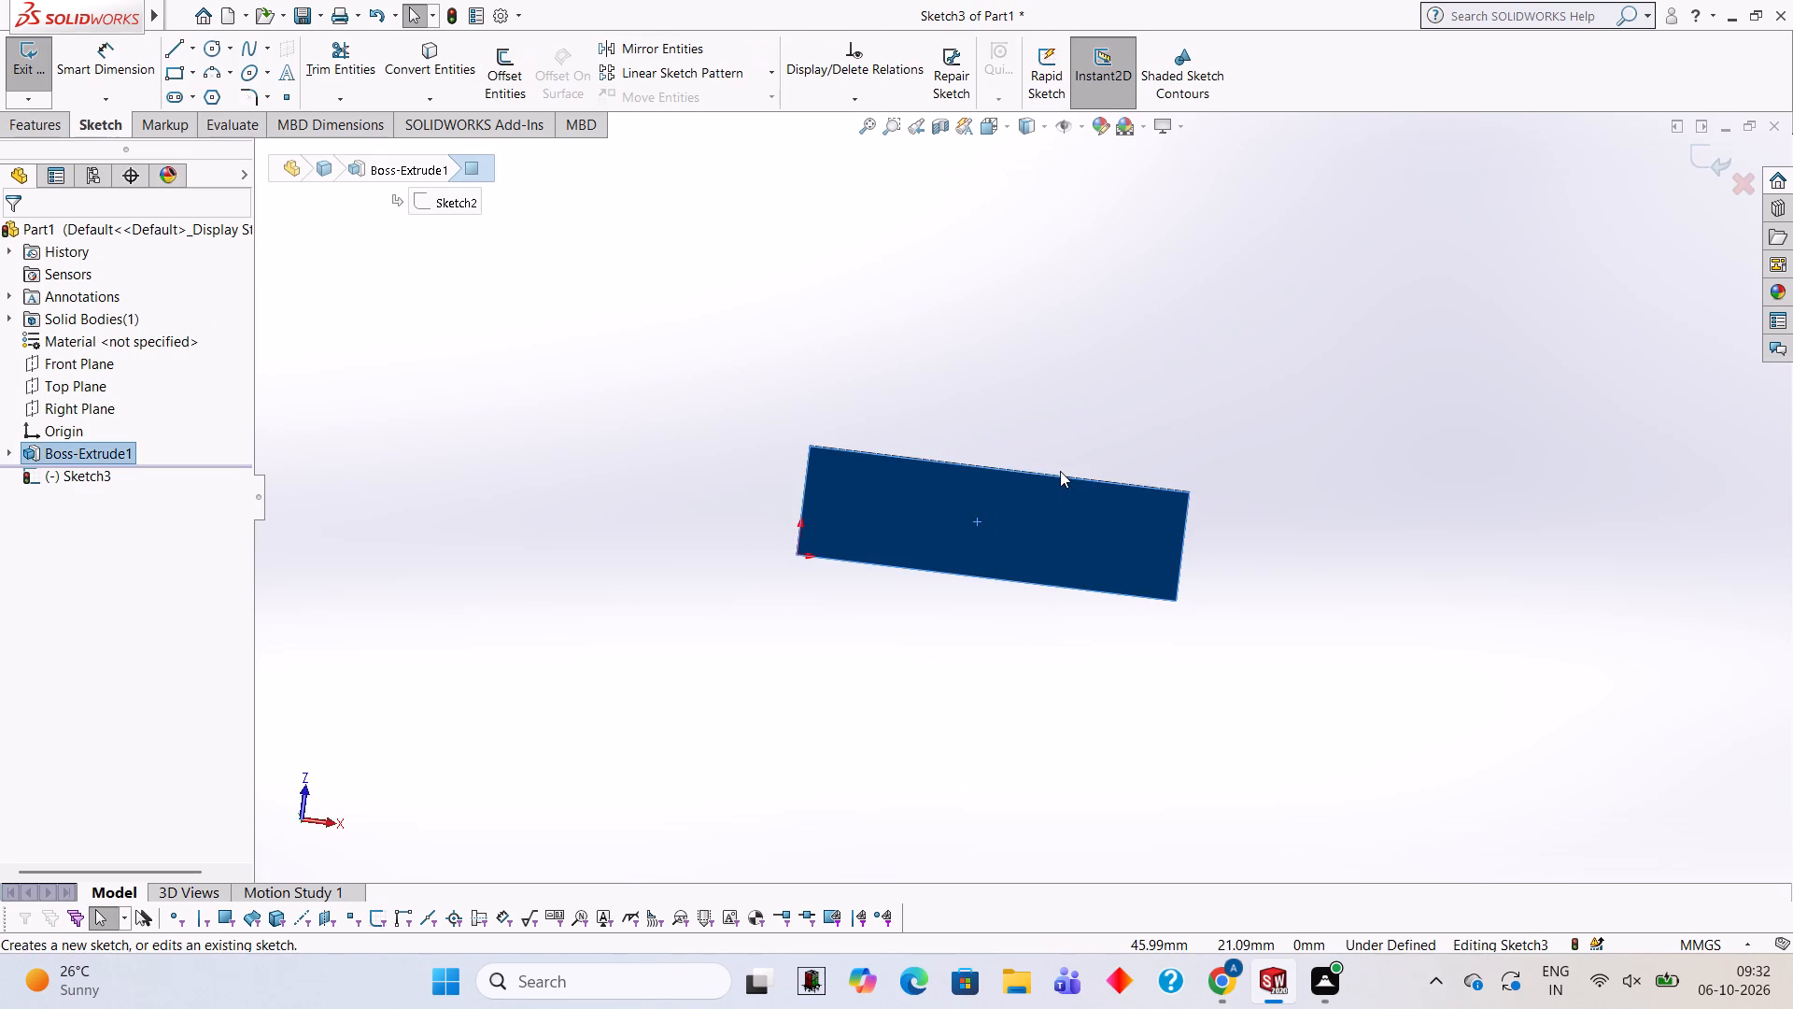
key(ctrl+8)
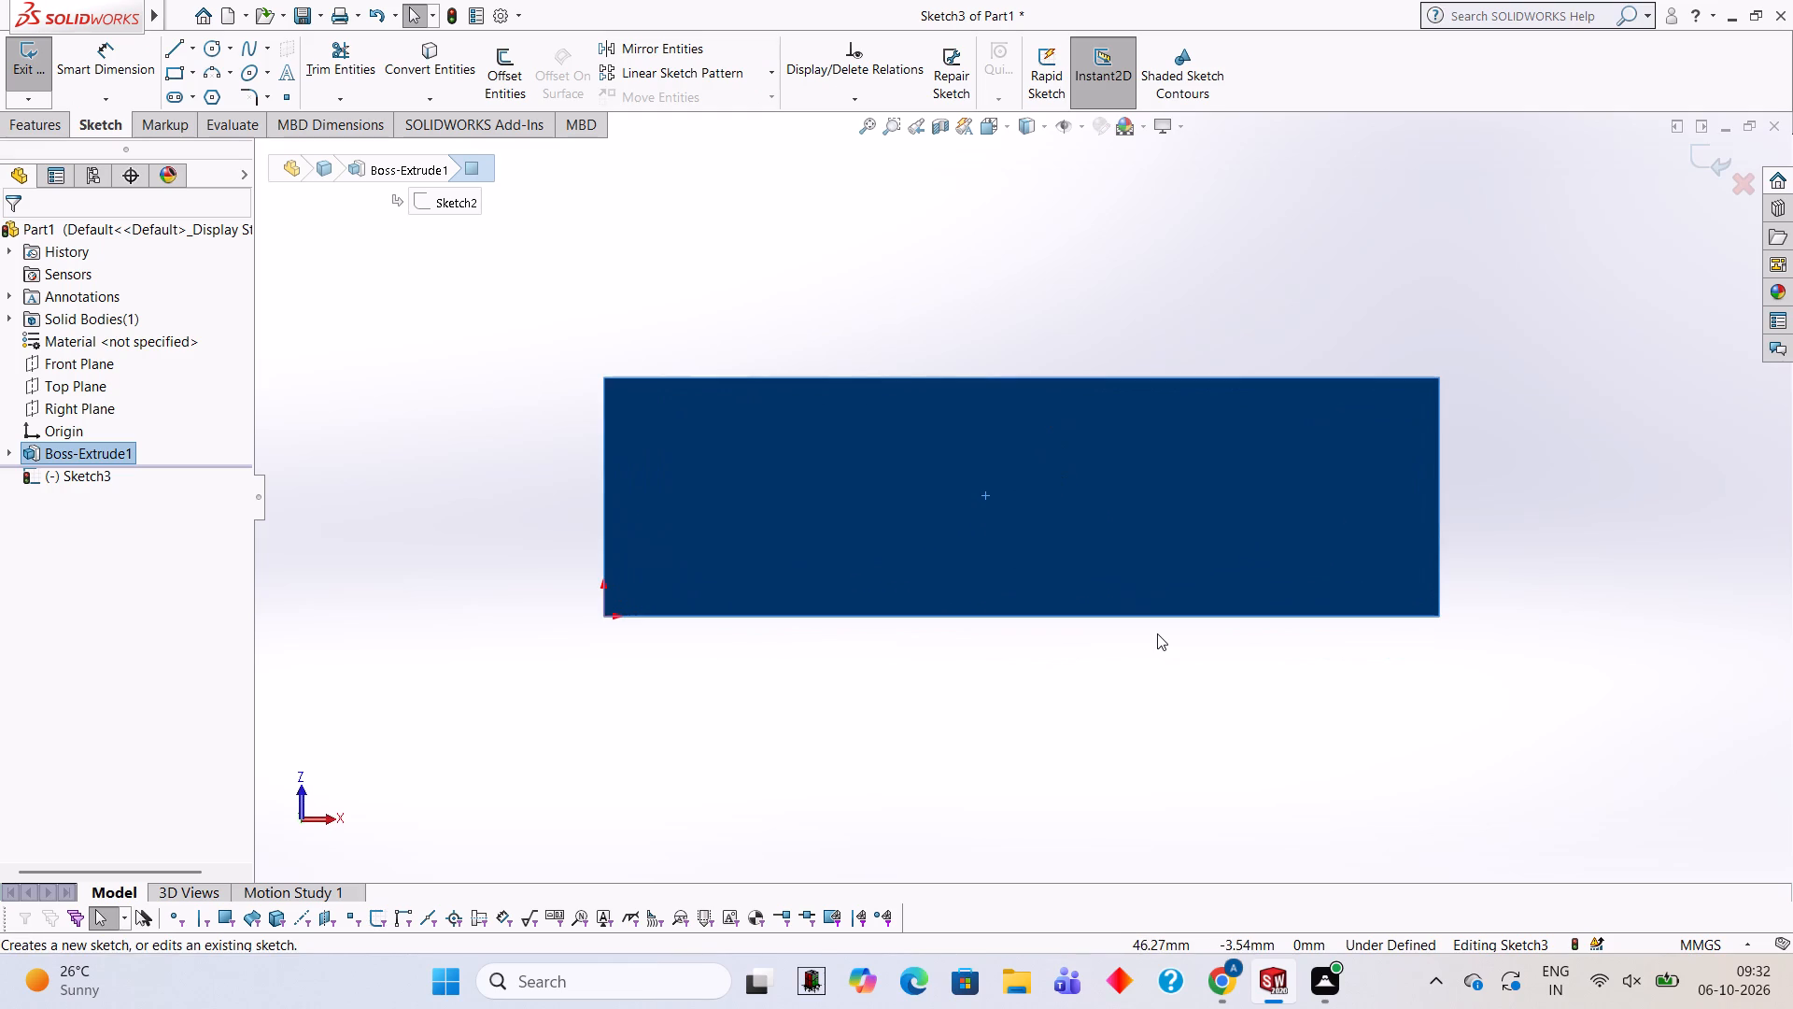
scroll(1238, 273, up, 2)
scroll(1238, 273, down, 2)
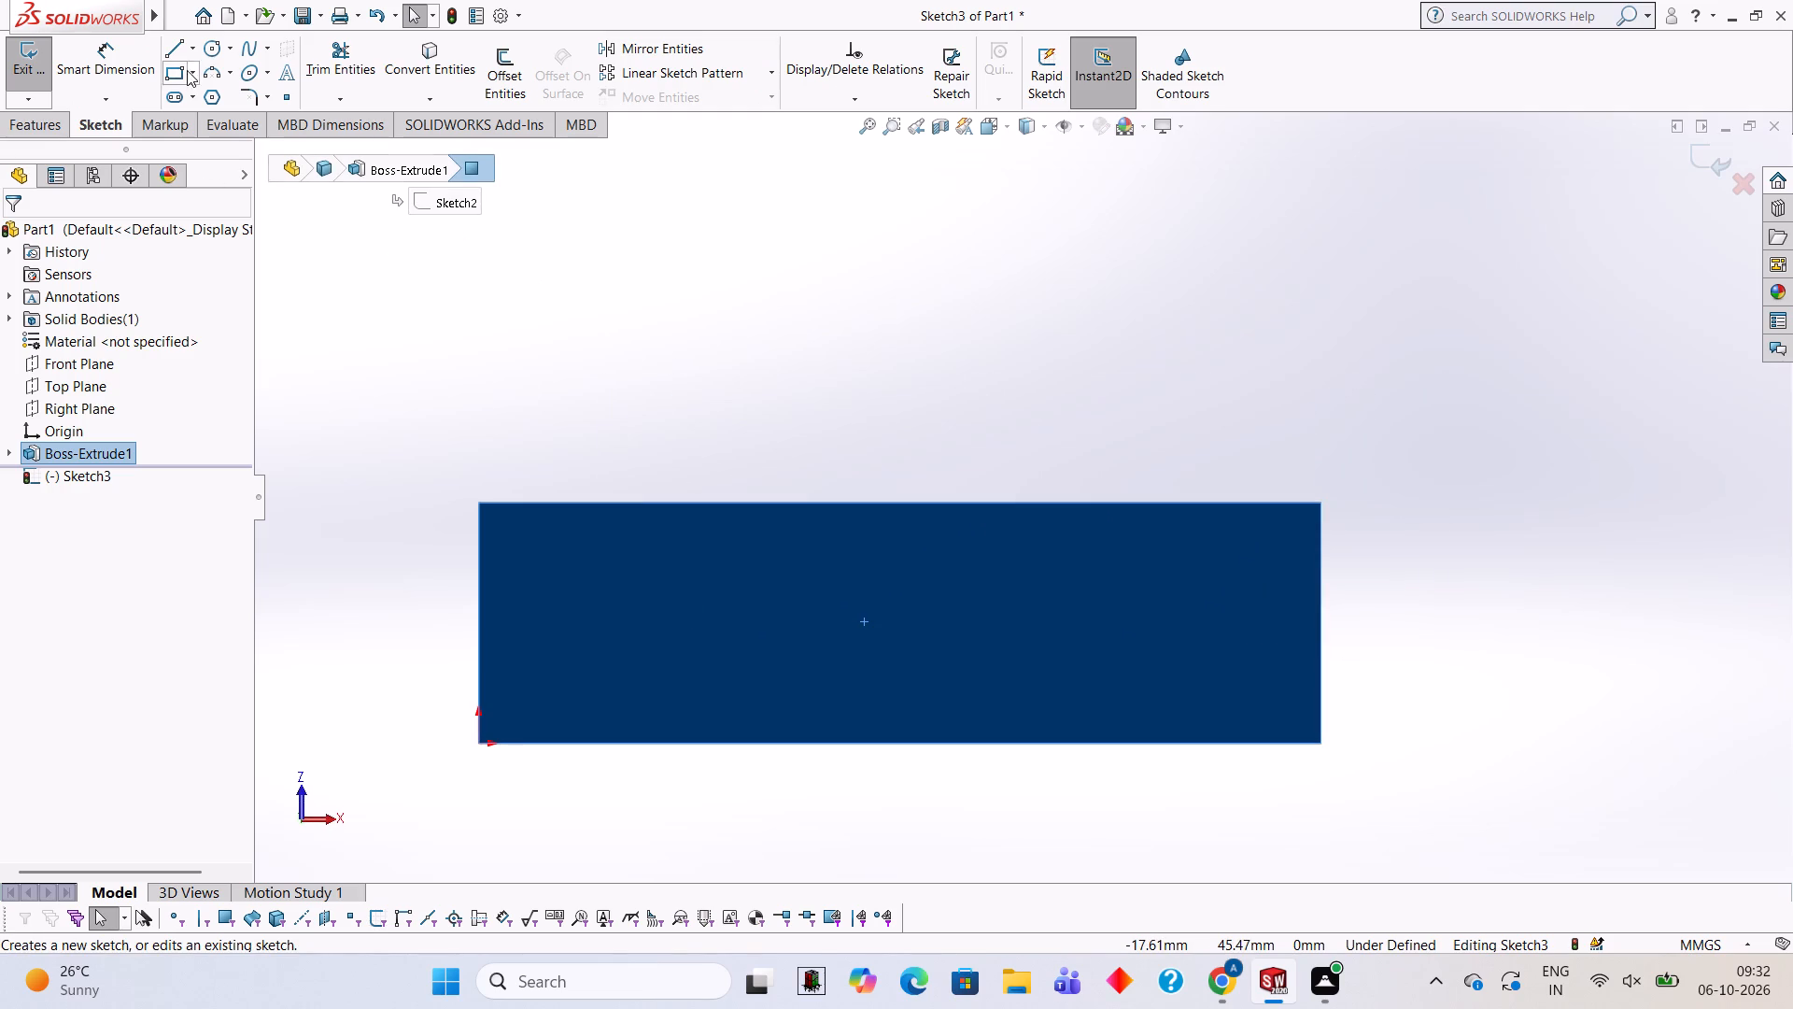
click(176, 51)
click(477, 504)
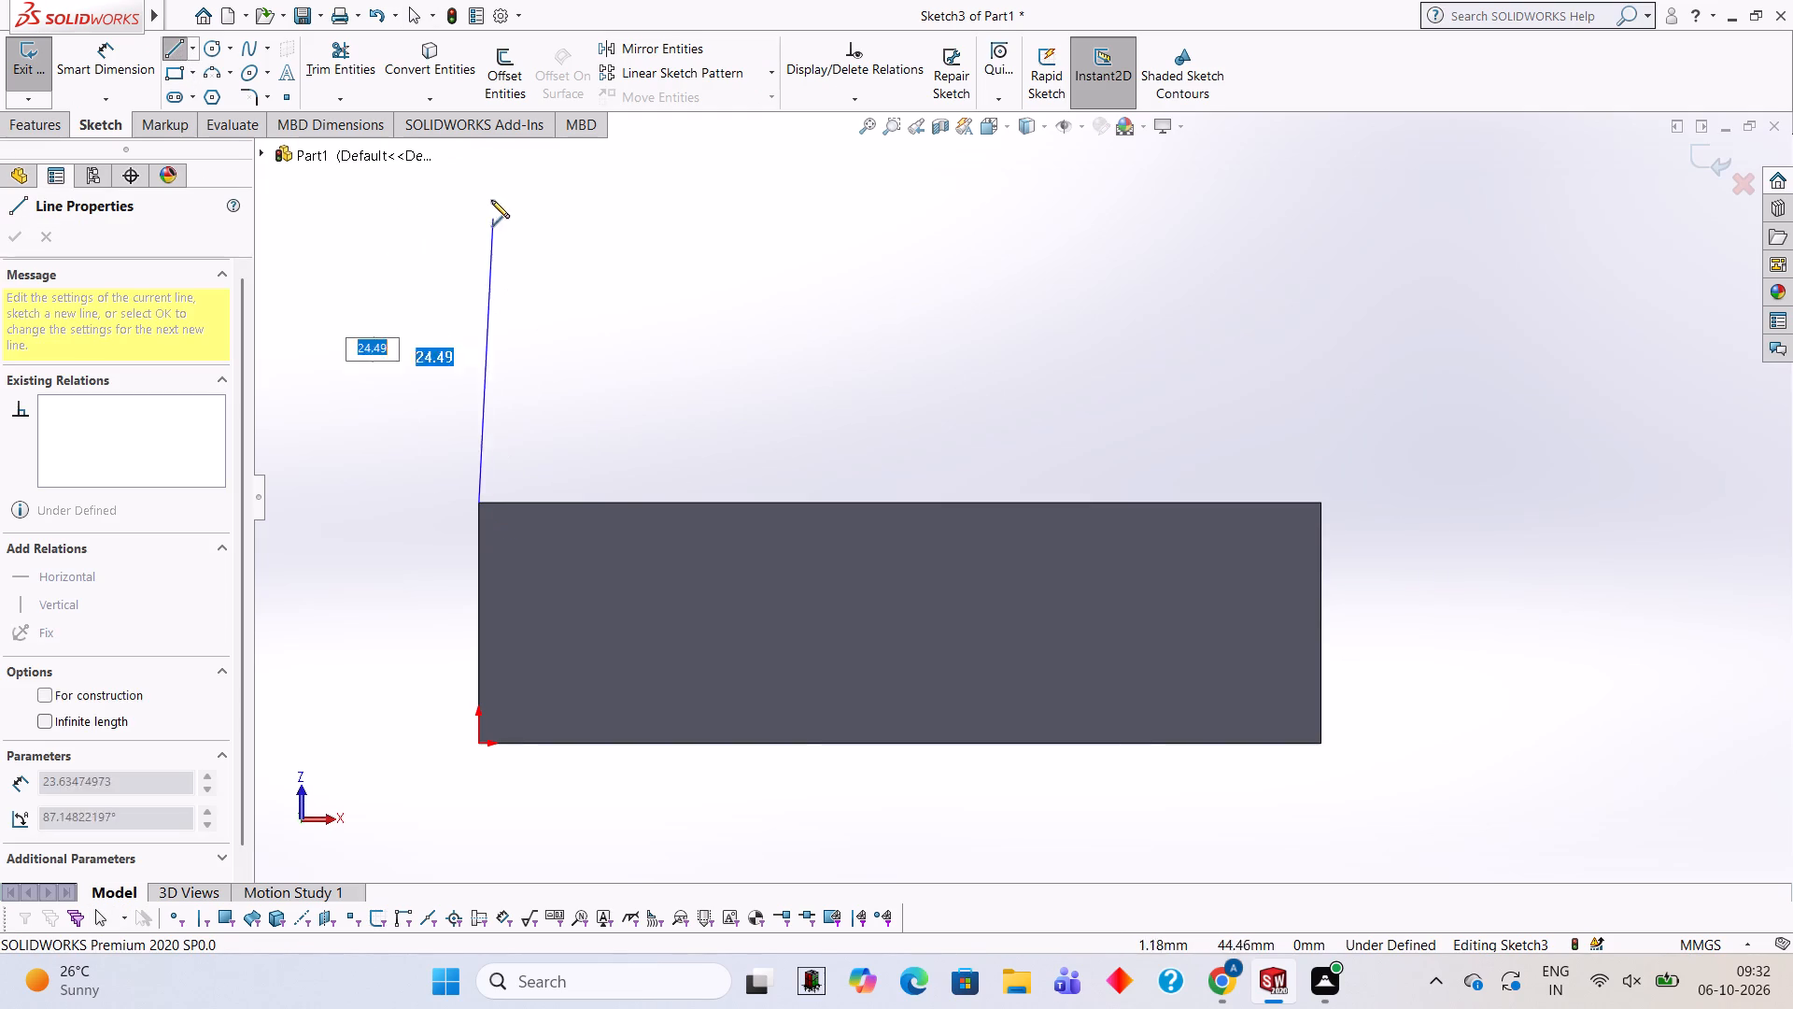
text(40)
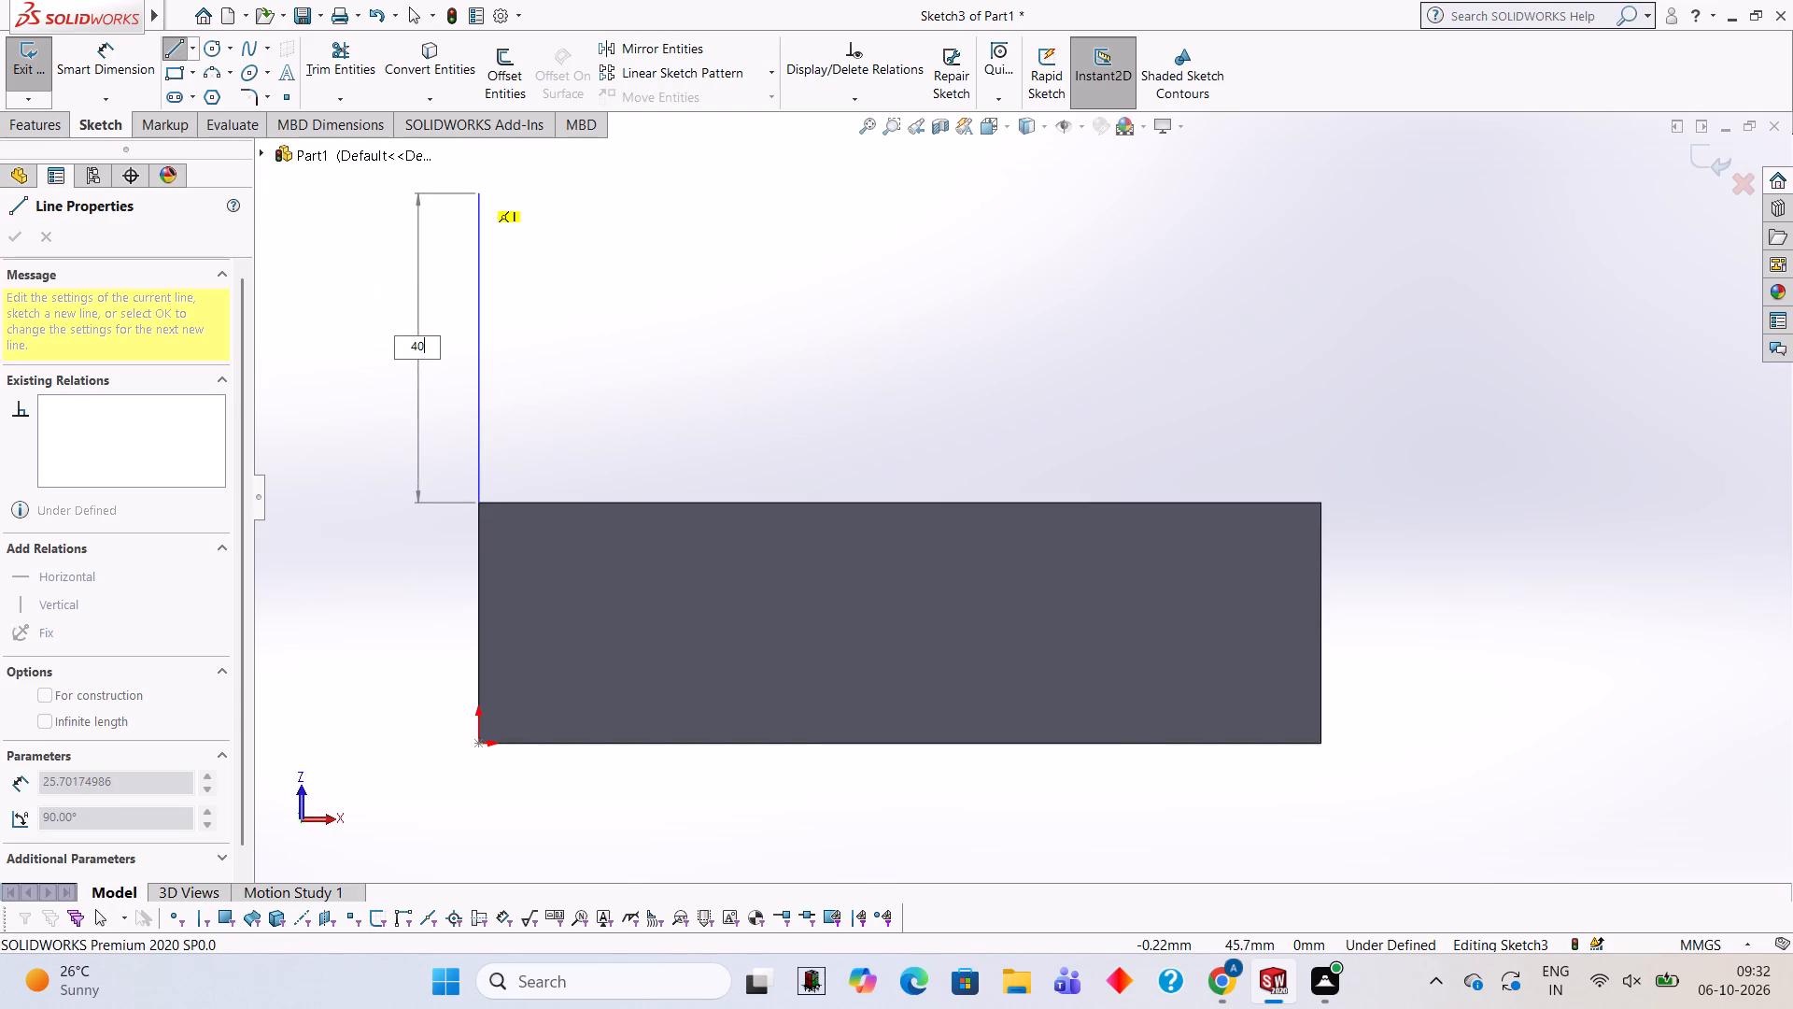
key(Return)
scroll(476, 193, up, 2)
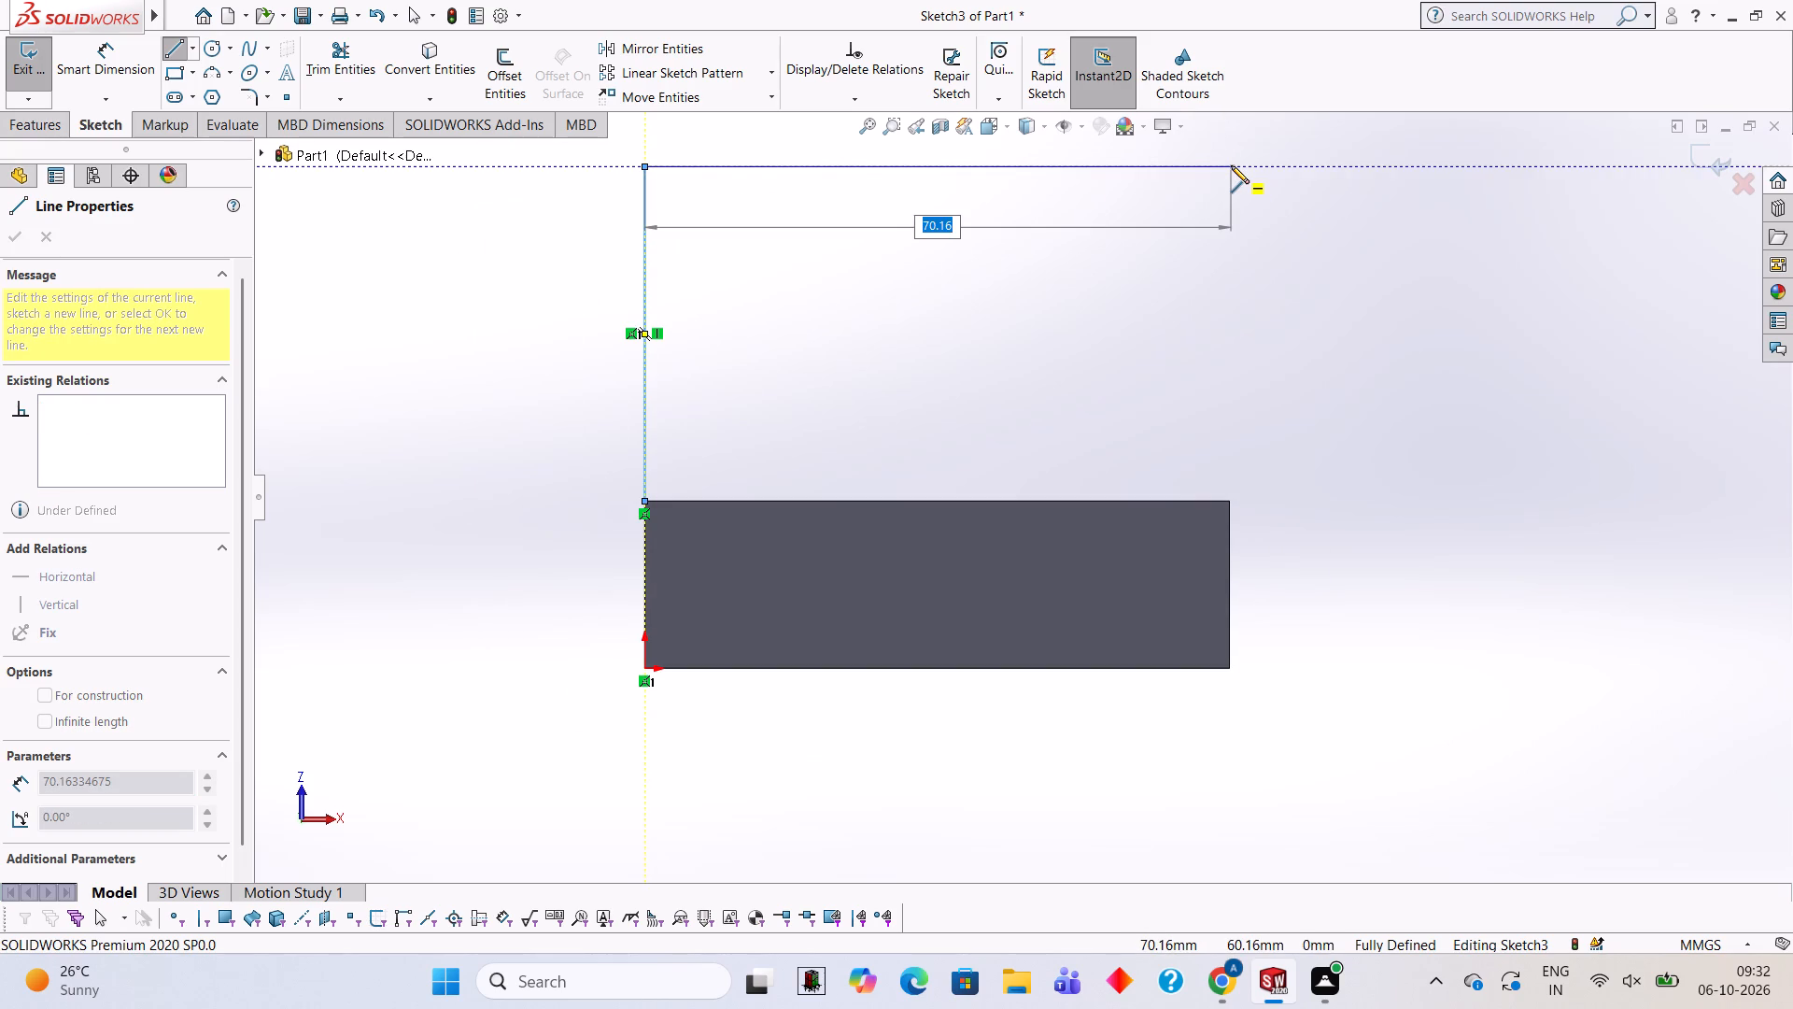
text(70)
key(Return)
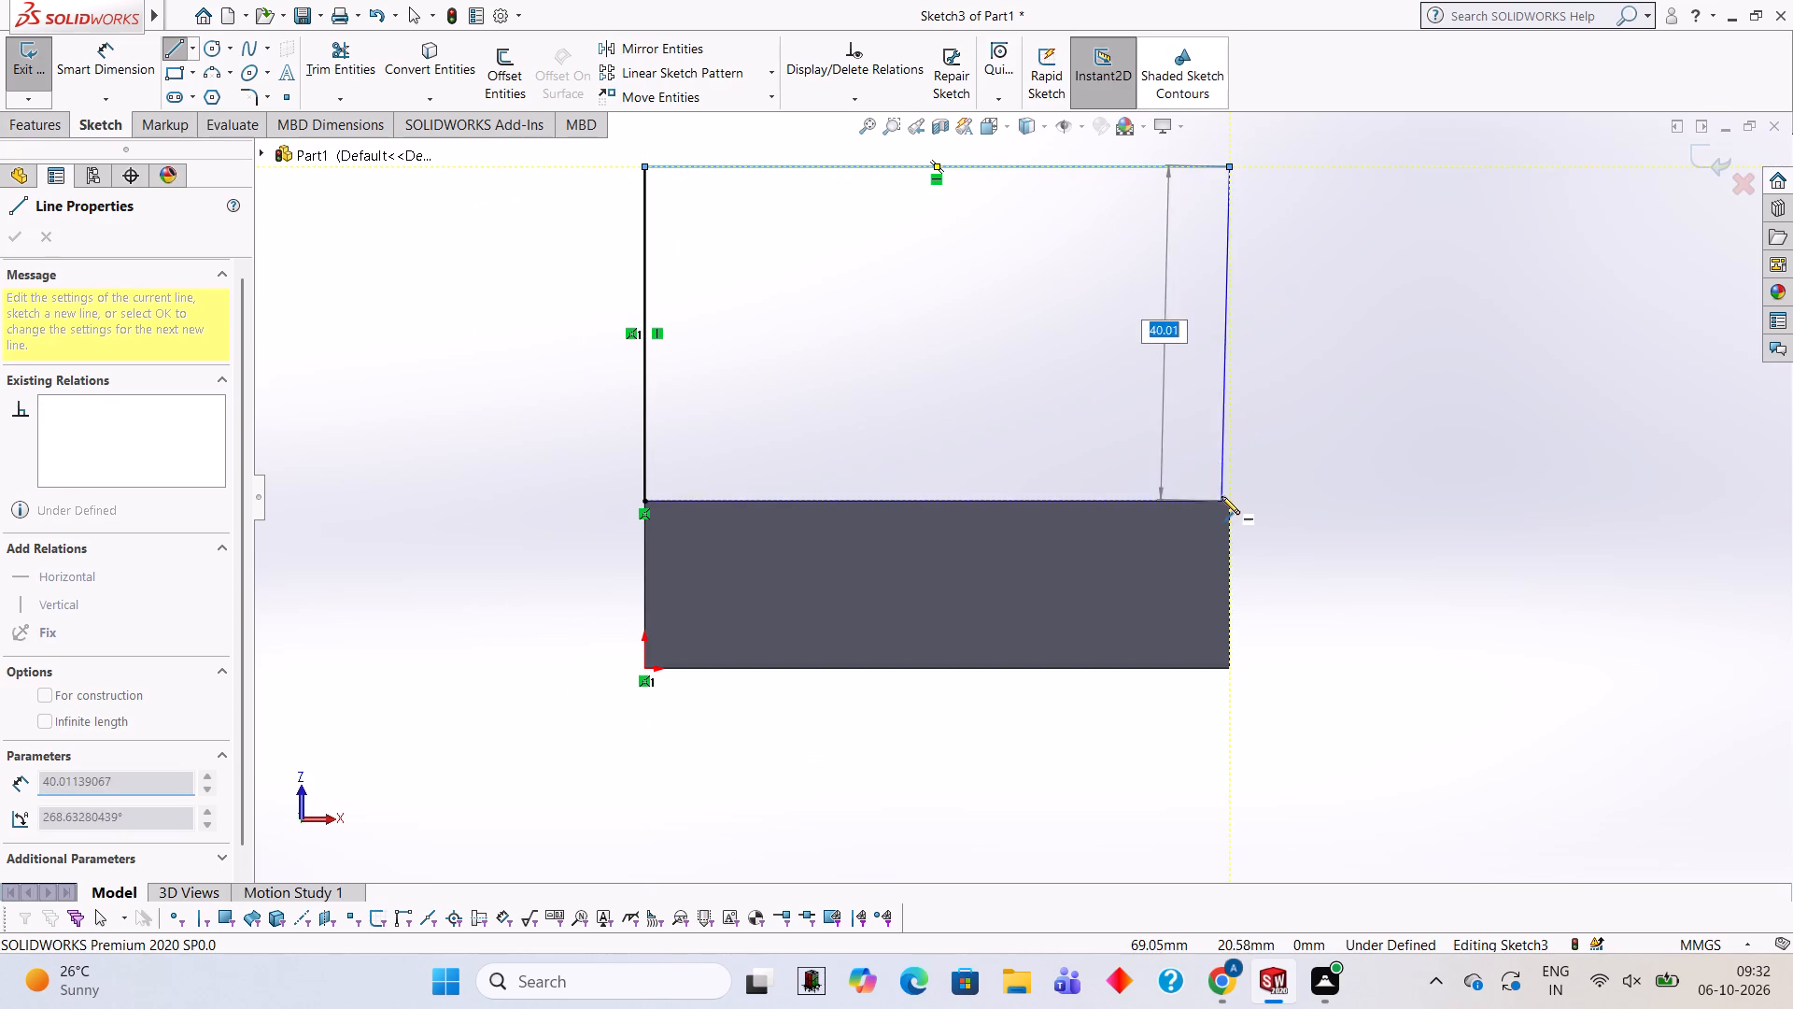
click(1226, 504)
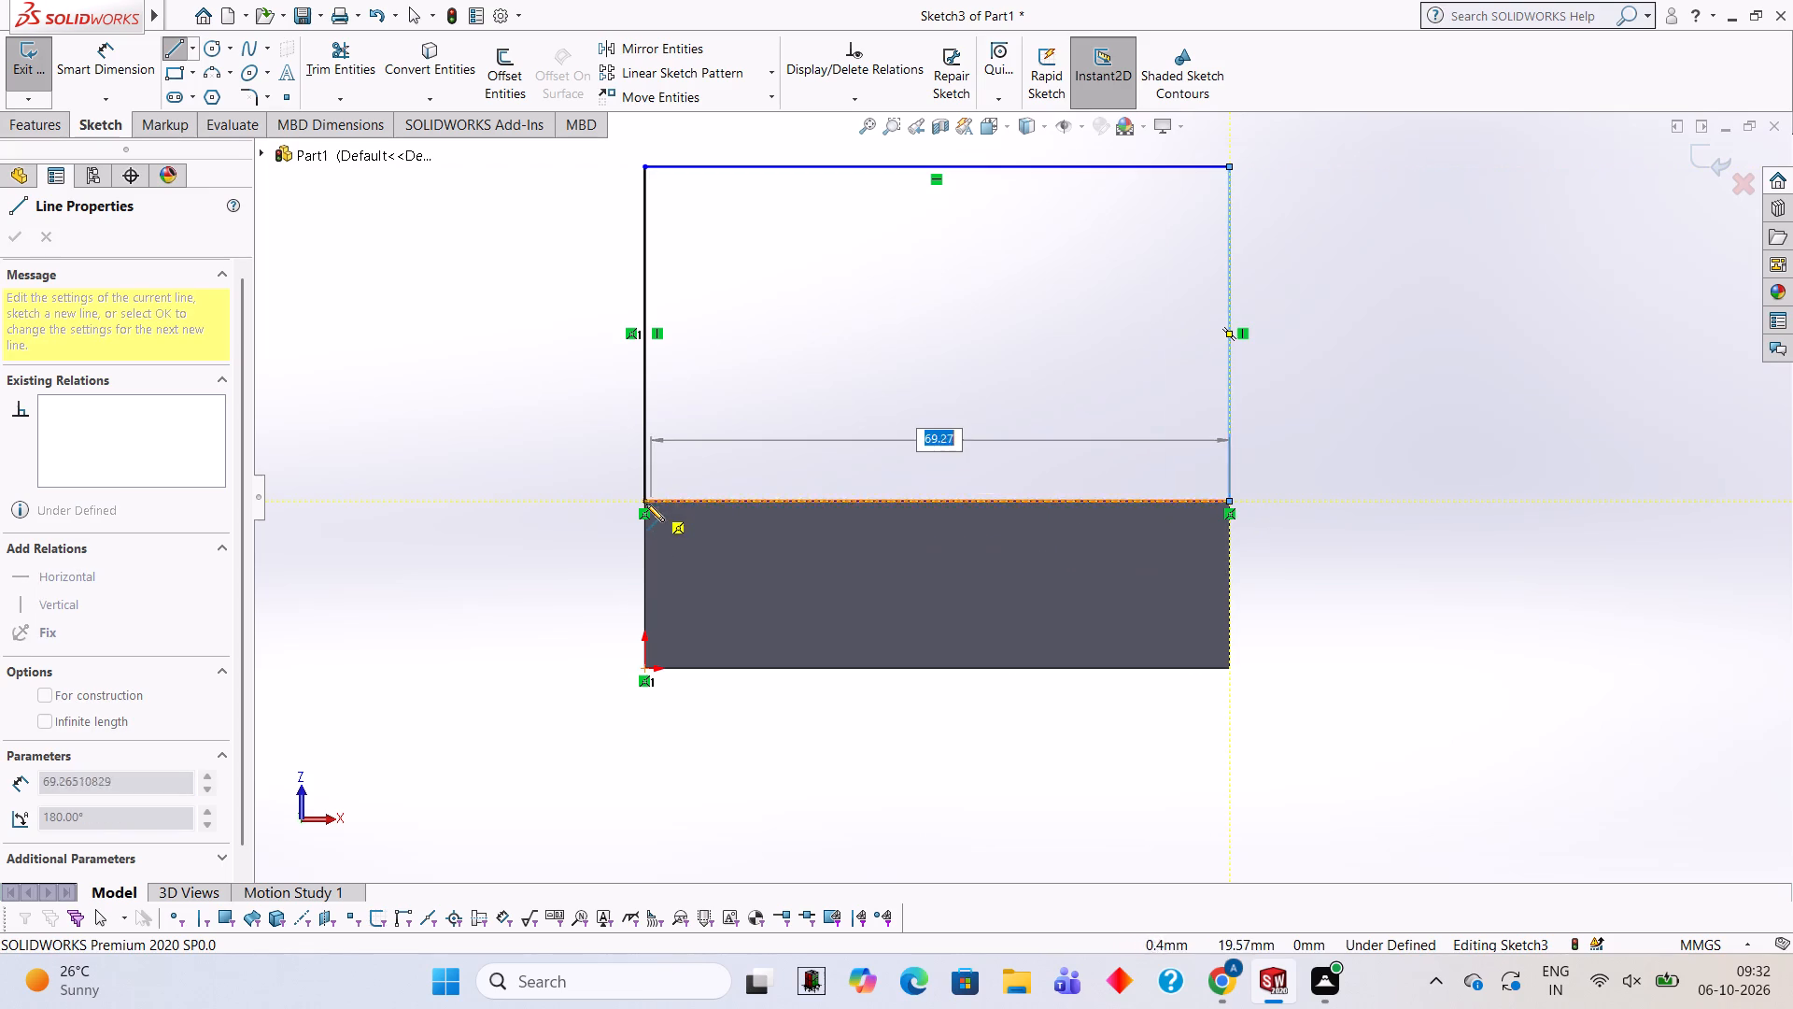
click(642, 504)
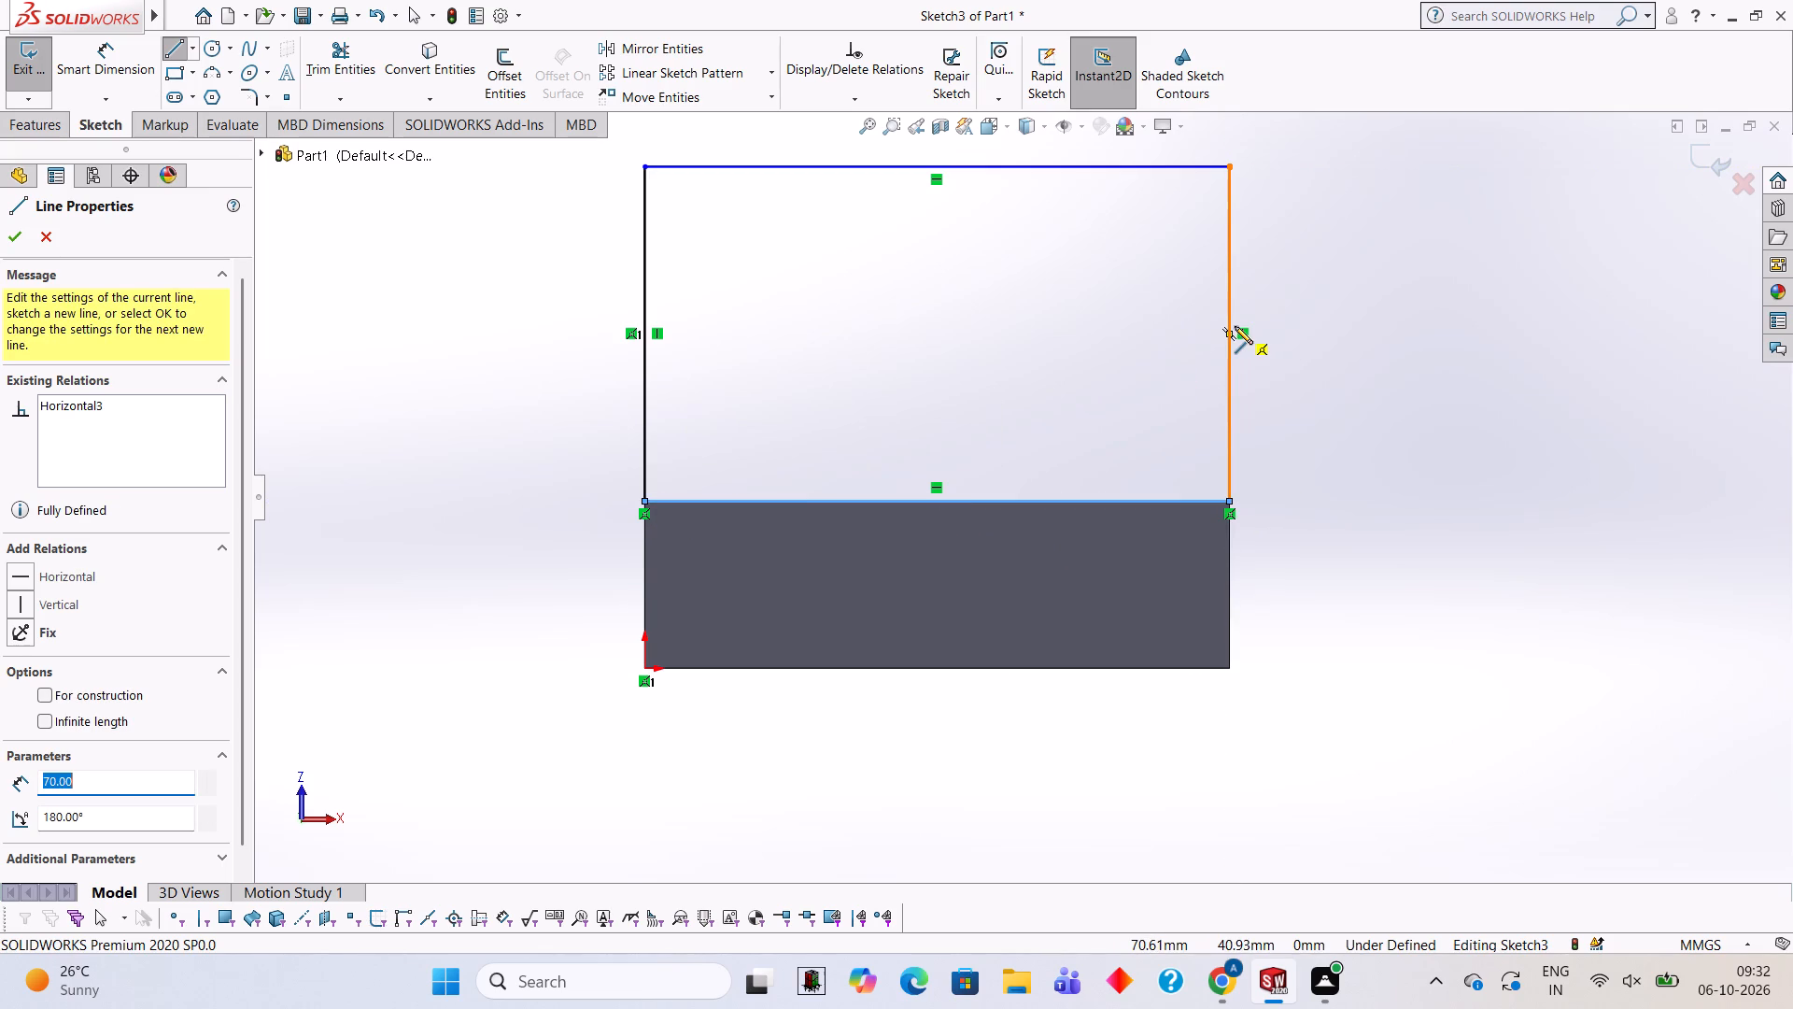
scroll(1301, 328, up, 2)
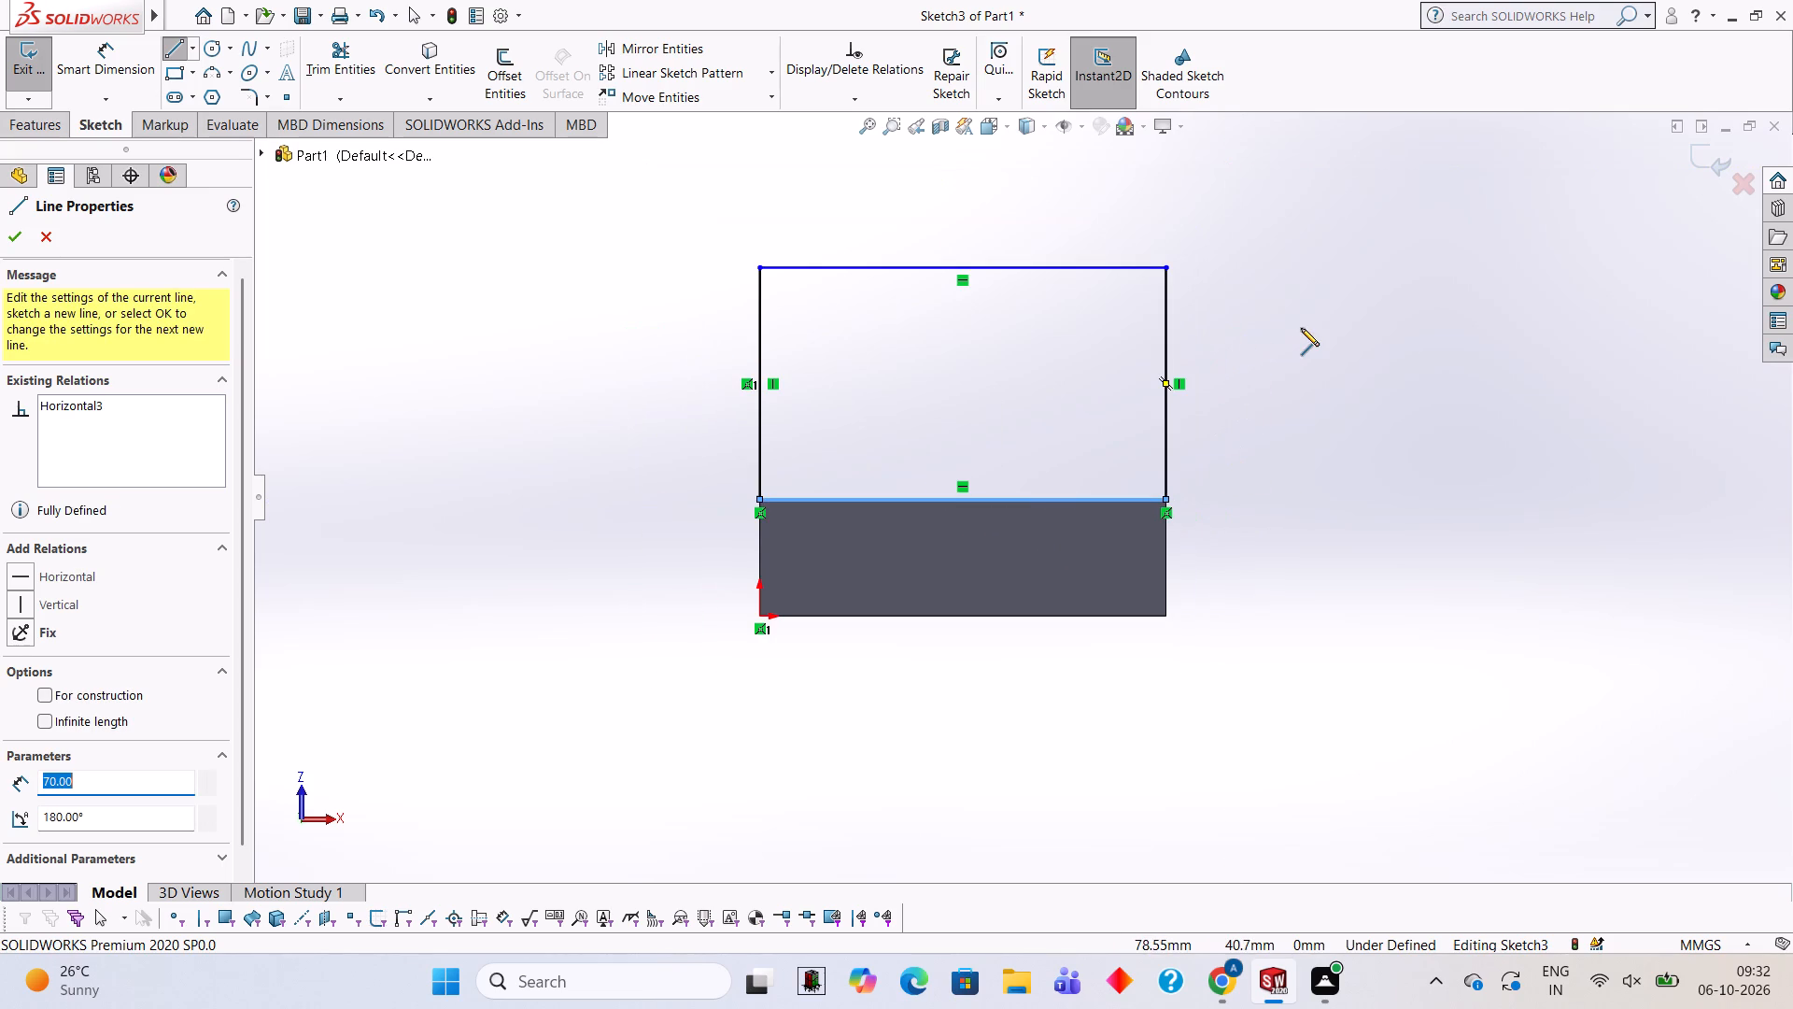
scroll(1317, 347, down, 1)
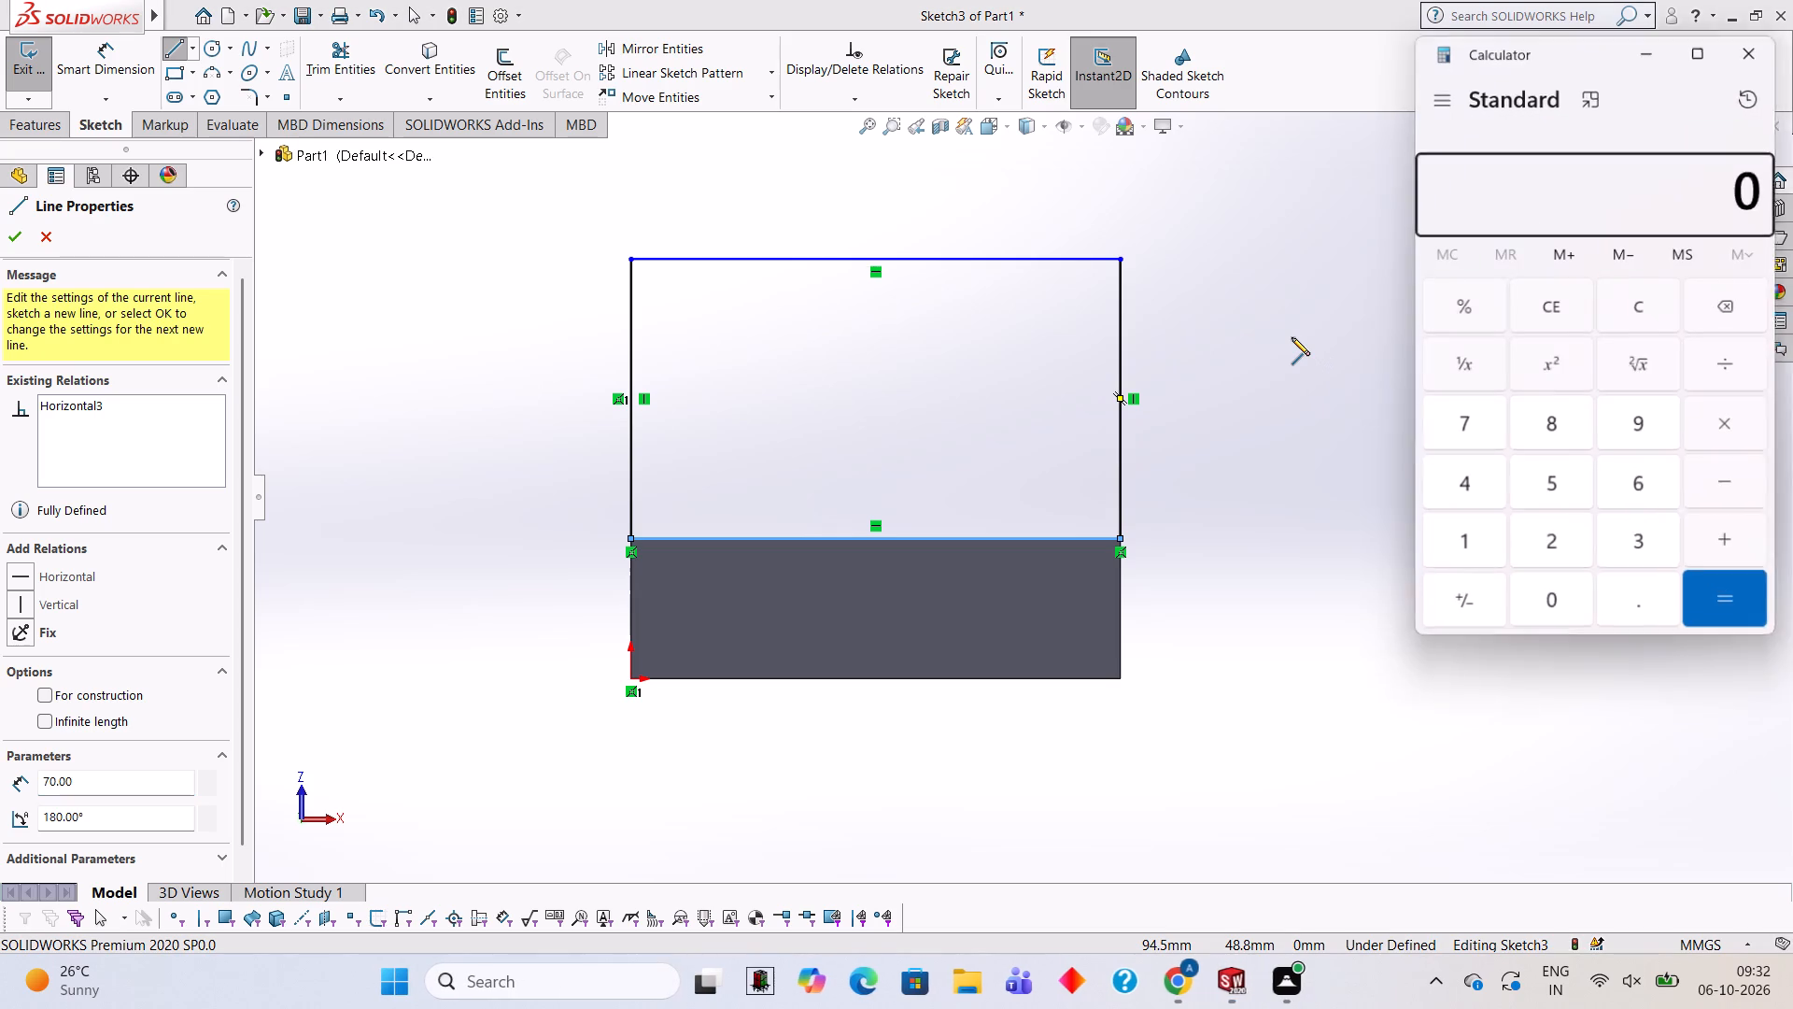
Calculate 70 minus 45 in Calculator, then close it.
text(70-45)
key(Return)
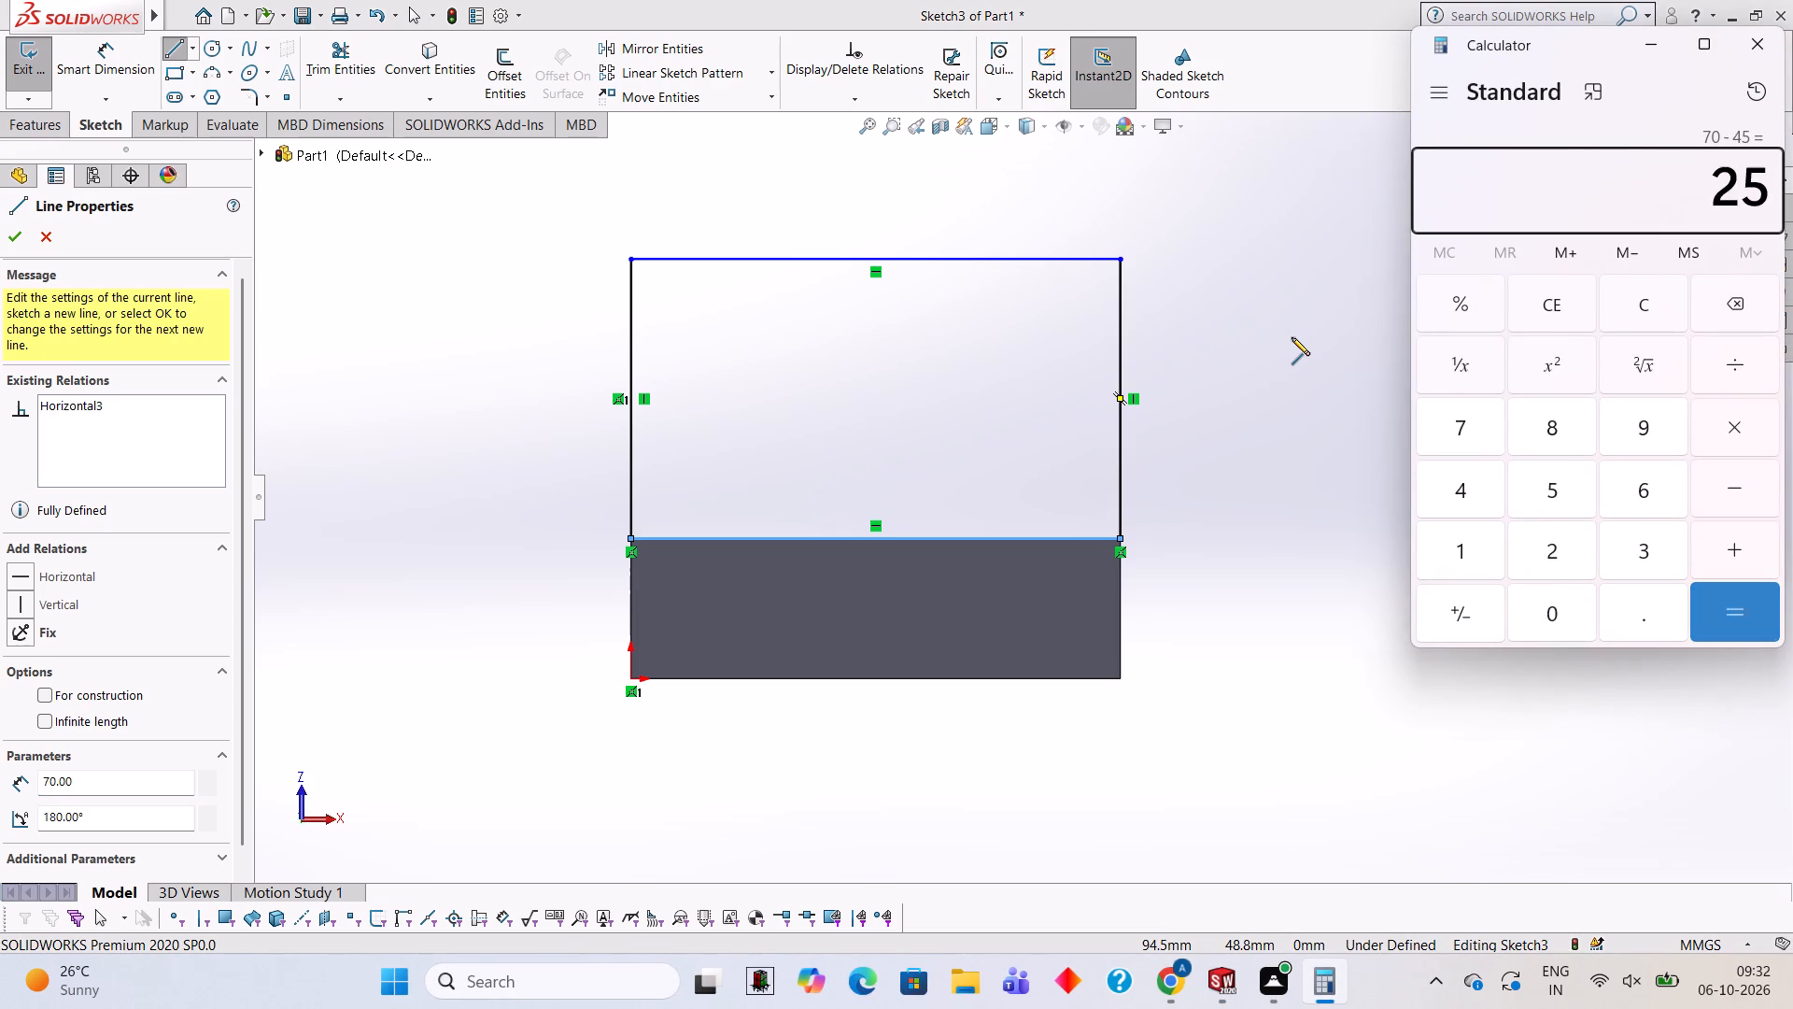
click(1760, 47)
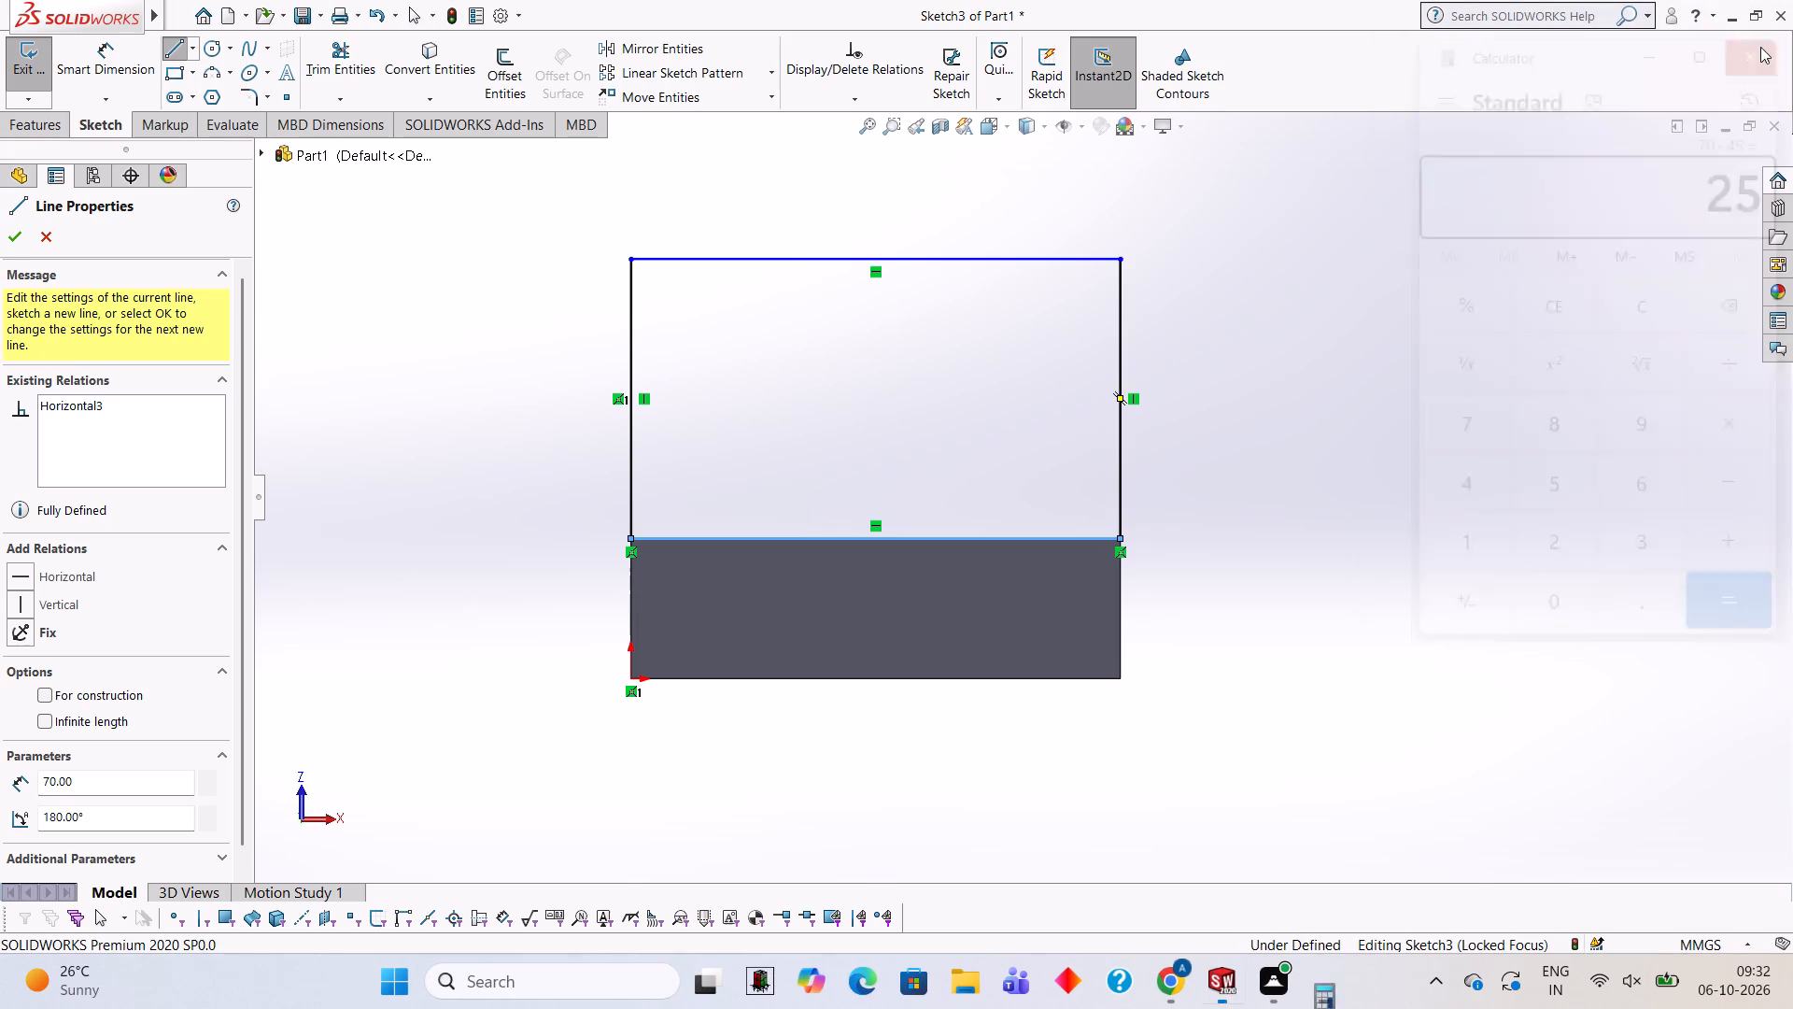
Extrude the 70 by 40 mm rectangle as a 25 mm blind boss, reversed to rise alongside the upright block.
click(57, 121)
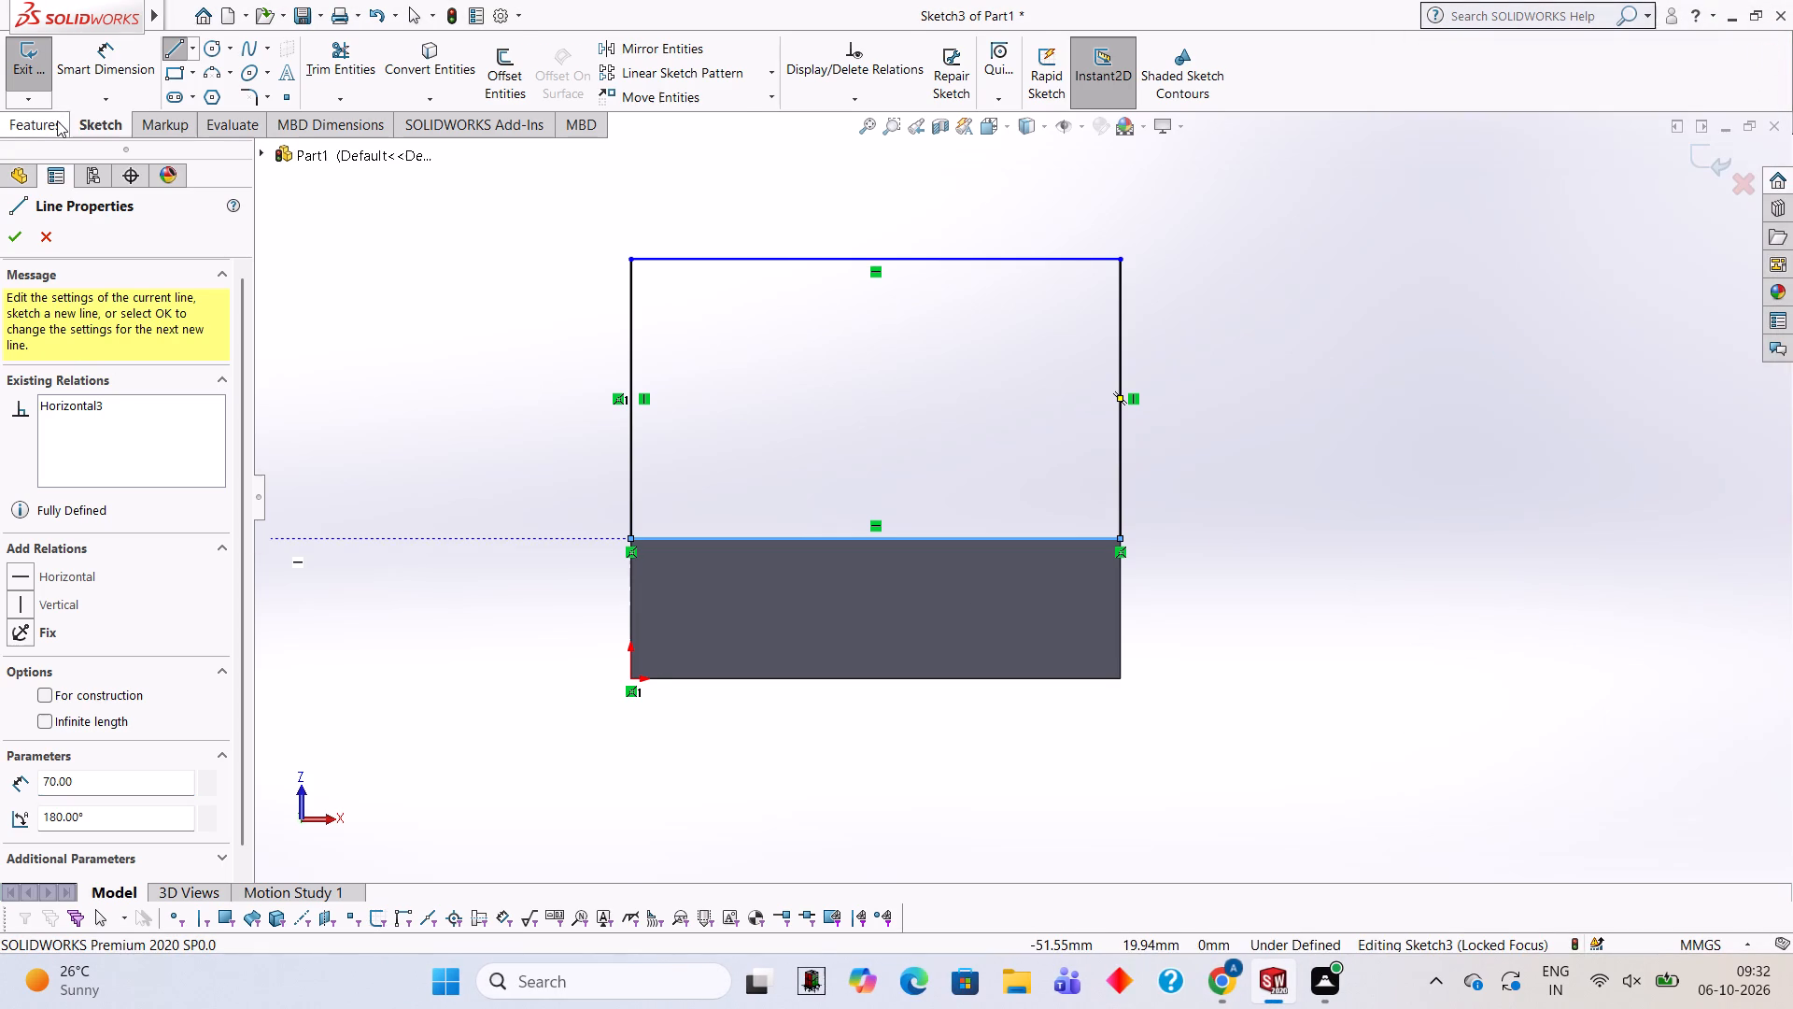
click(40, 53)
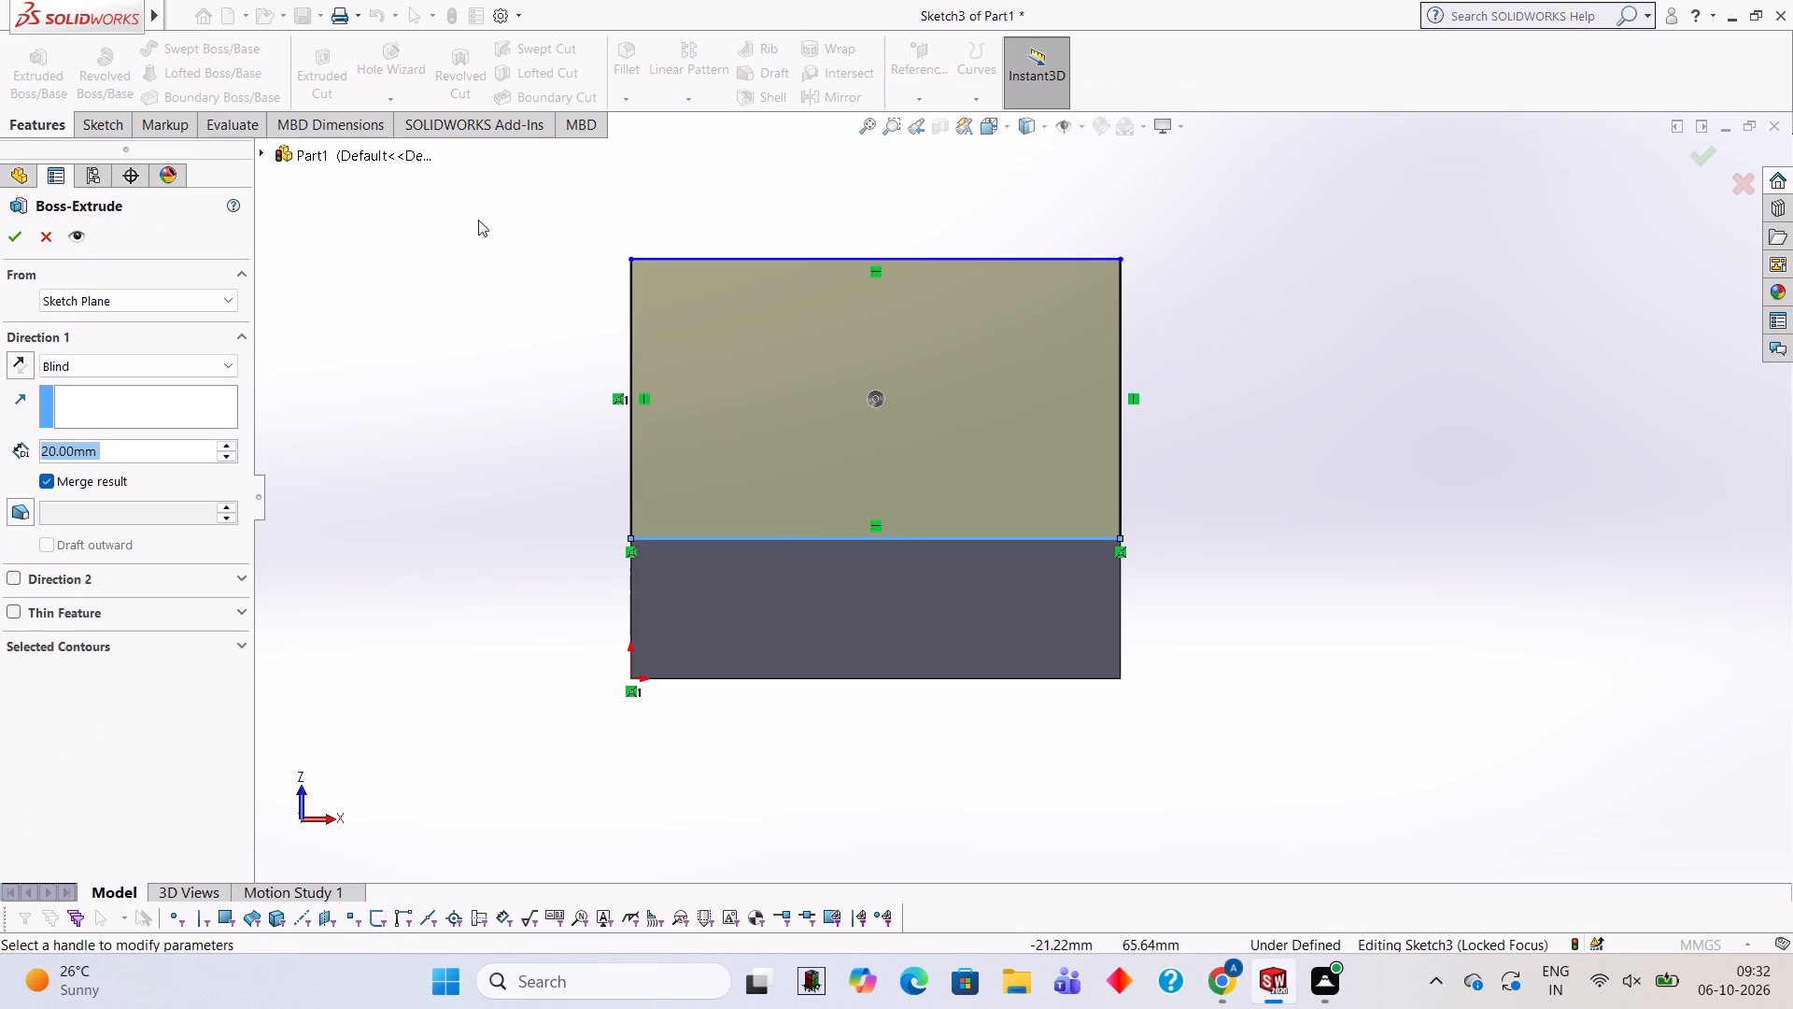
middle_drag(458, 248, 552, 492)
scroll(471, 277, down, 1)
click(23, 369)
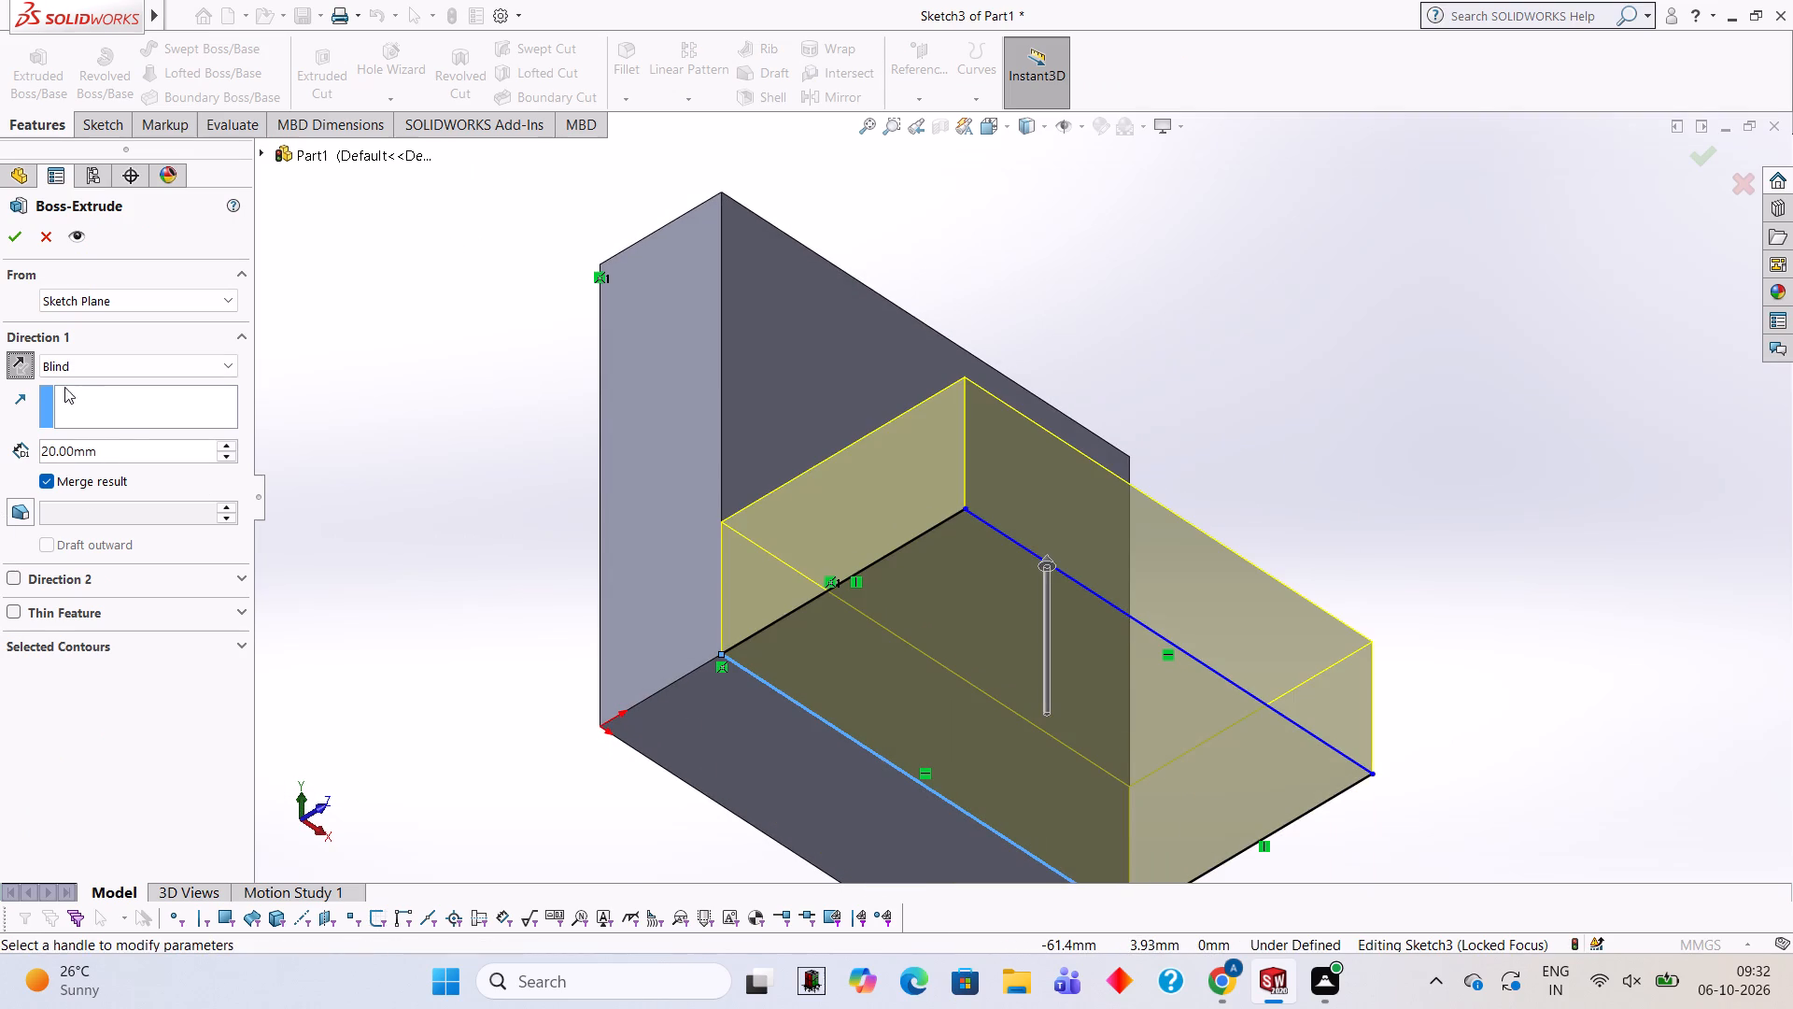
click(136, 459)
key(BackSpace)
key(BackSpace)
key(BackSpace)
key(BackSpace)
key(BackSpace)
key(BackSpace)
key(BackSpace)
key(BackSpace)
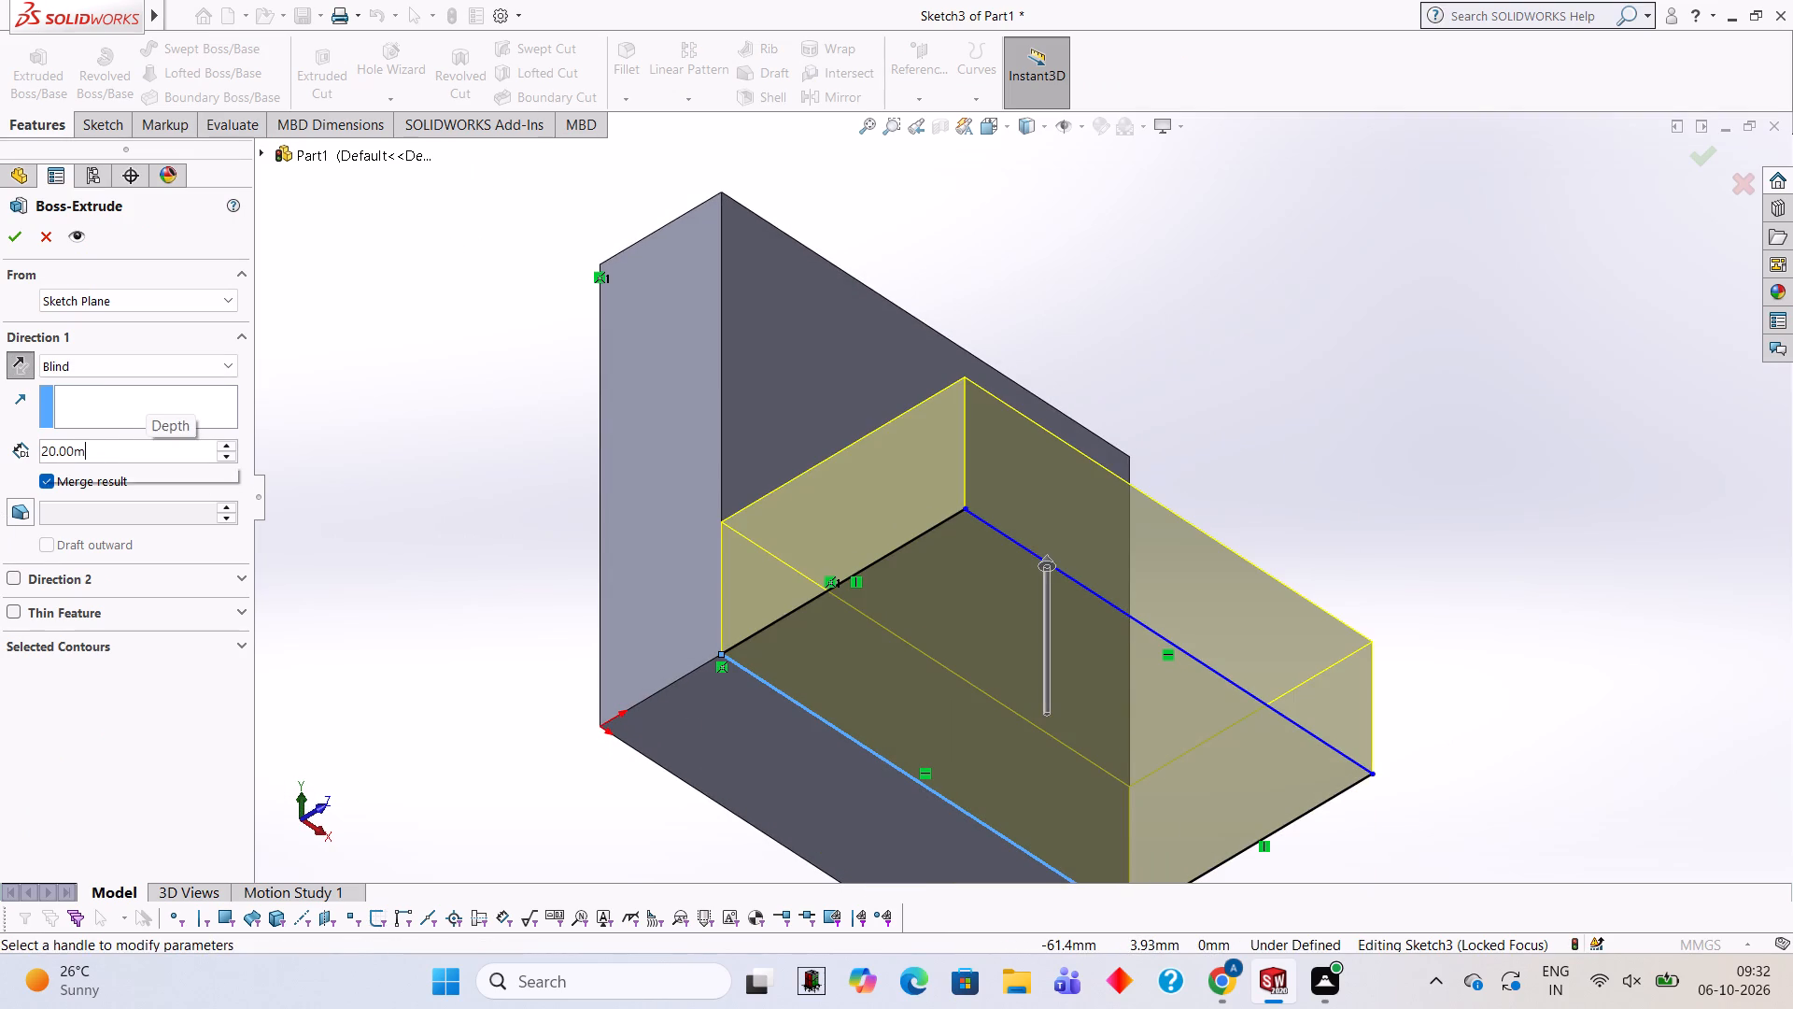
text(25)
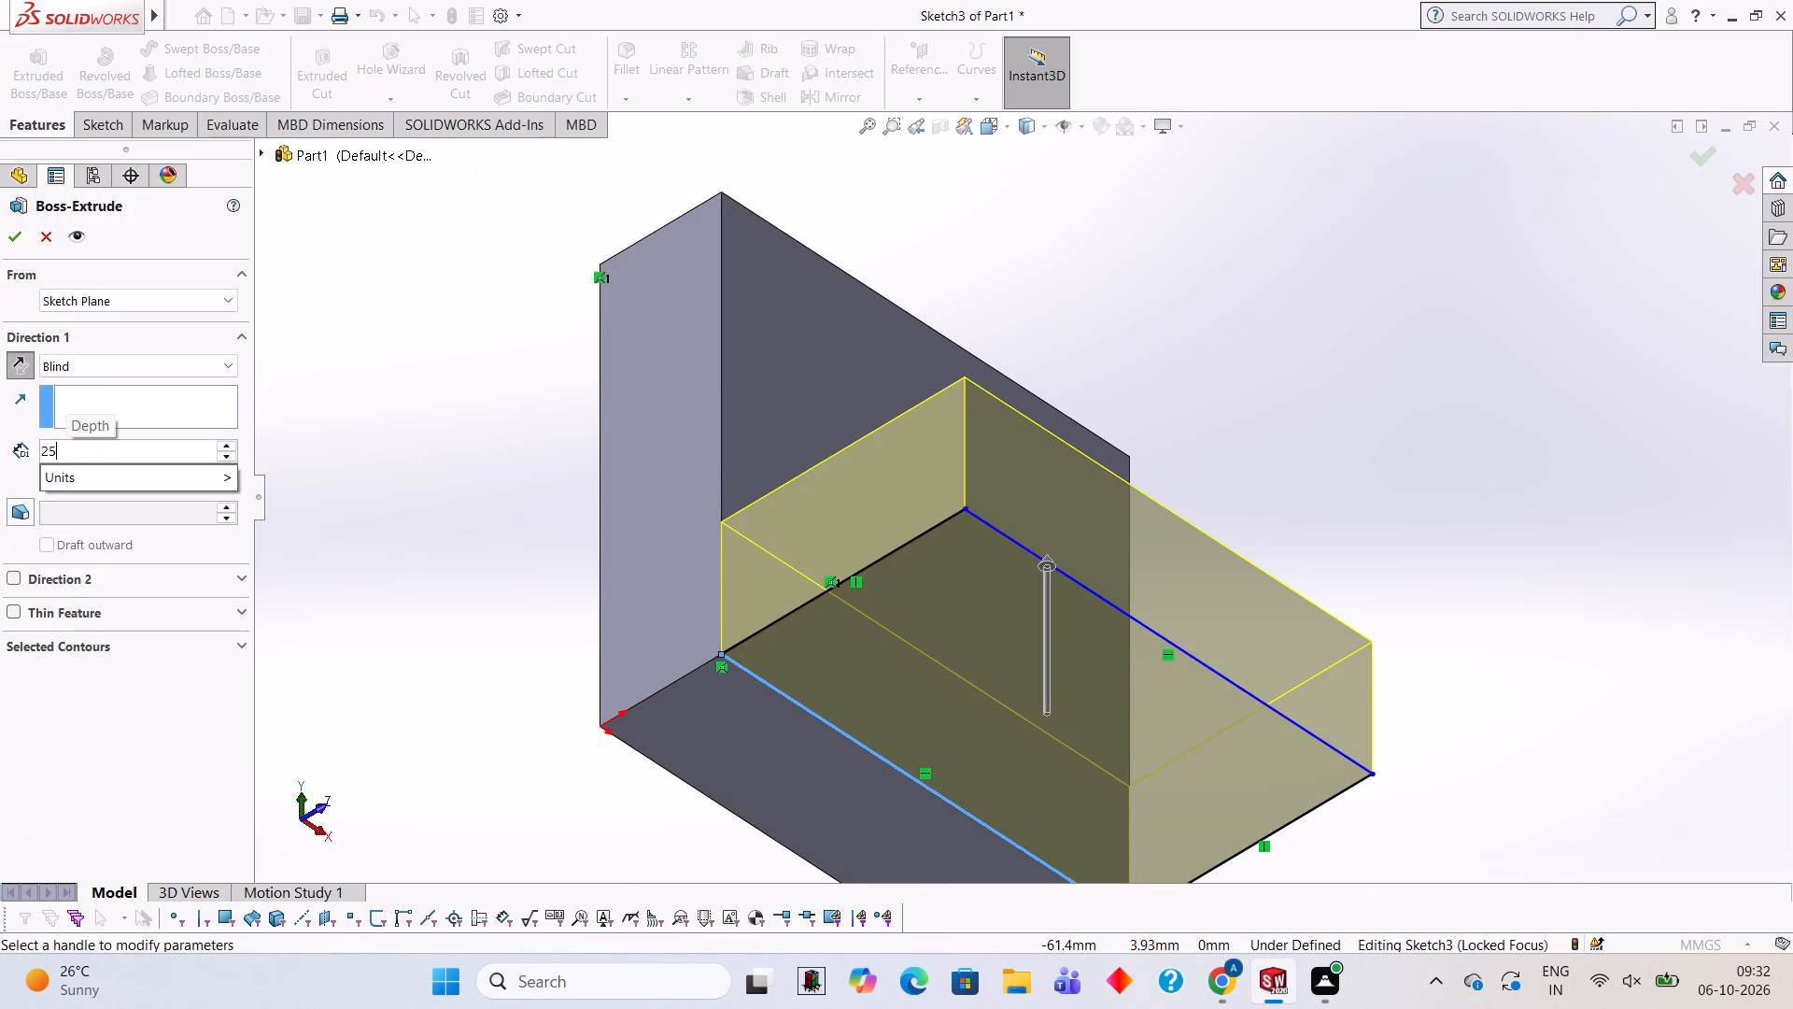
key(Return)
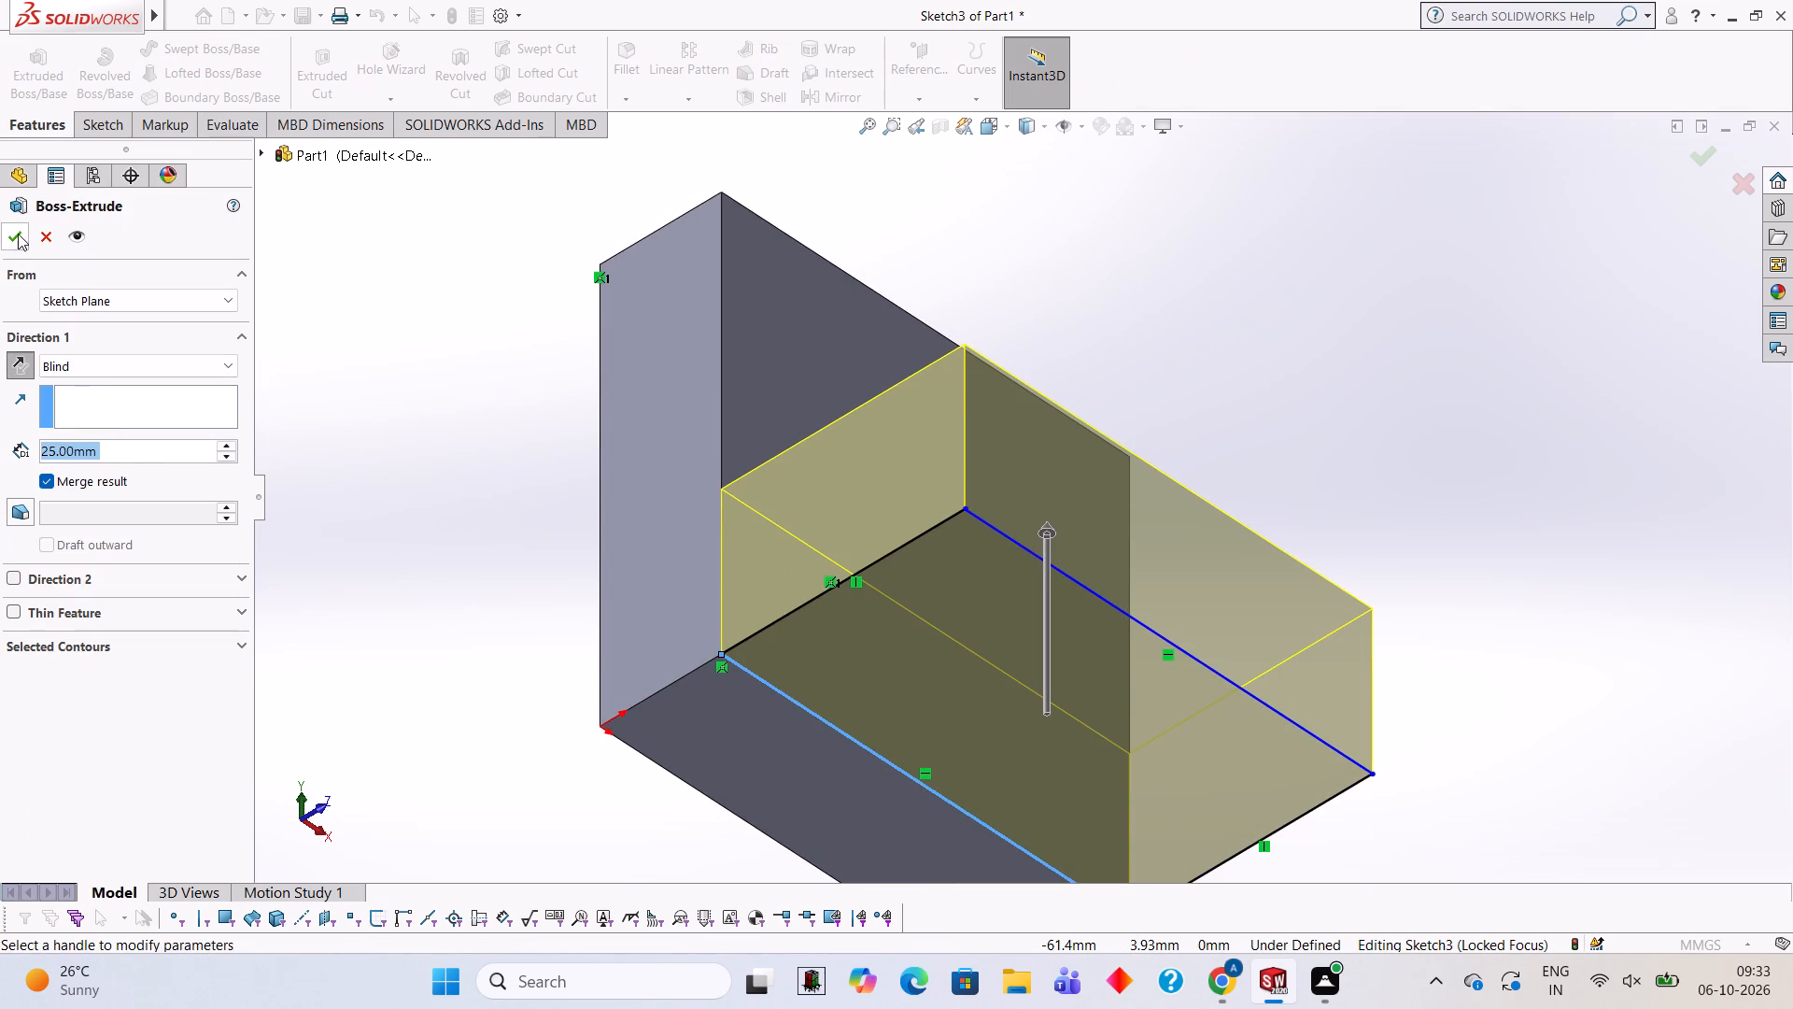
click(18, 234)
click(321, 382)
On the front face of the base extension, sketch a 70 by 45 mm rectangle of lines from its top edge up to the origin's height.
scroll(1007, 461, up, 3)
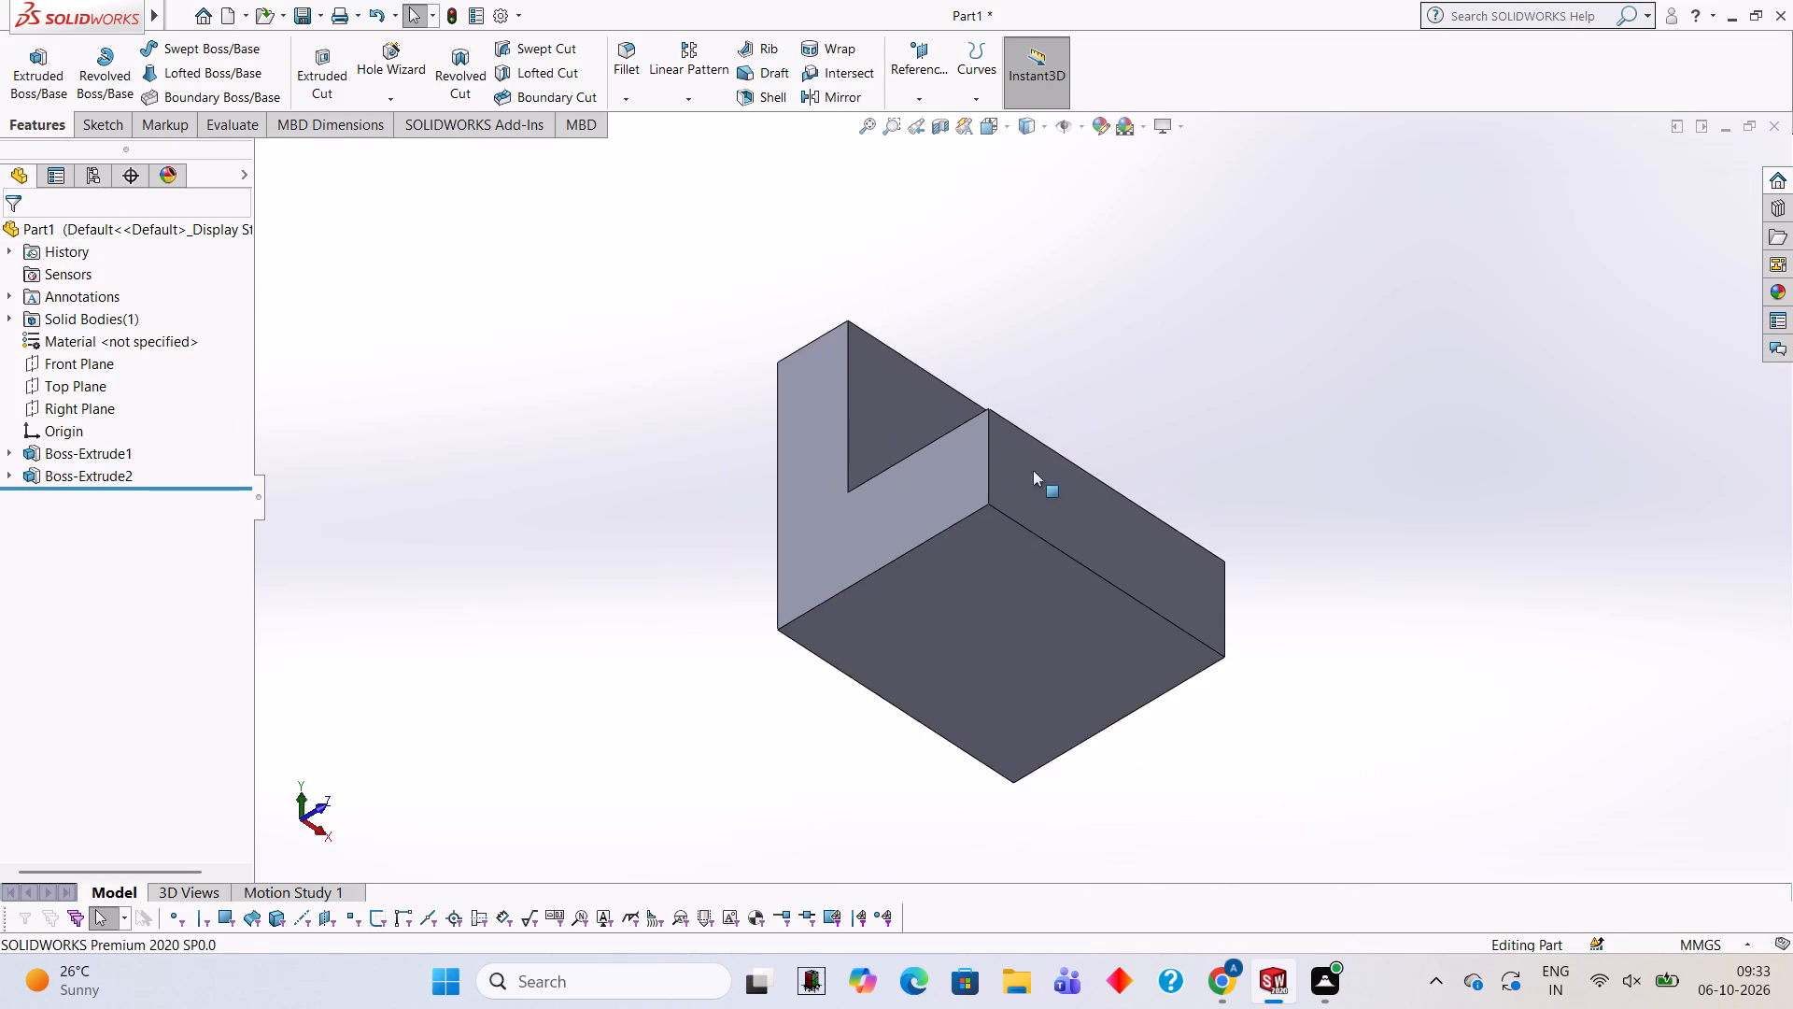
middle_drag(1270, 486, 1077, 557)
middle_click(1078, 557)
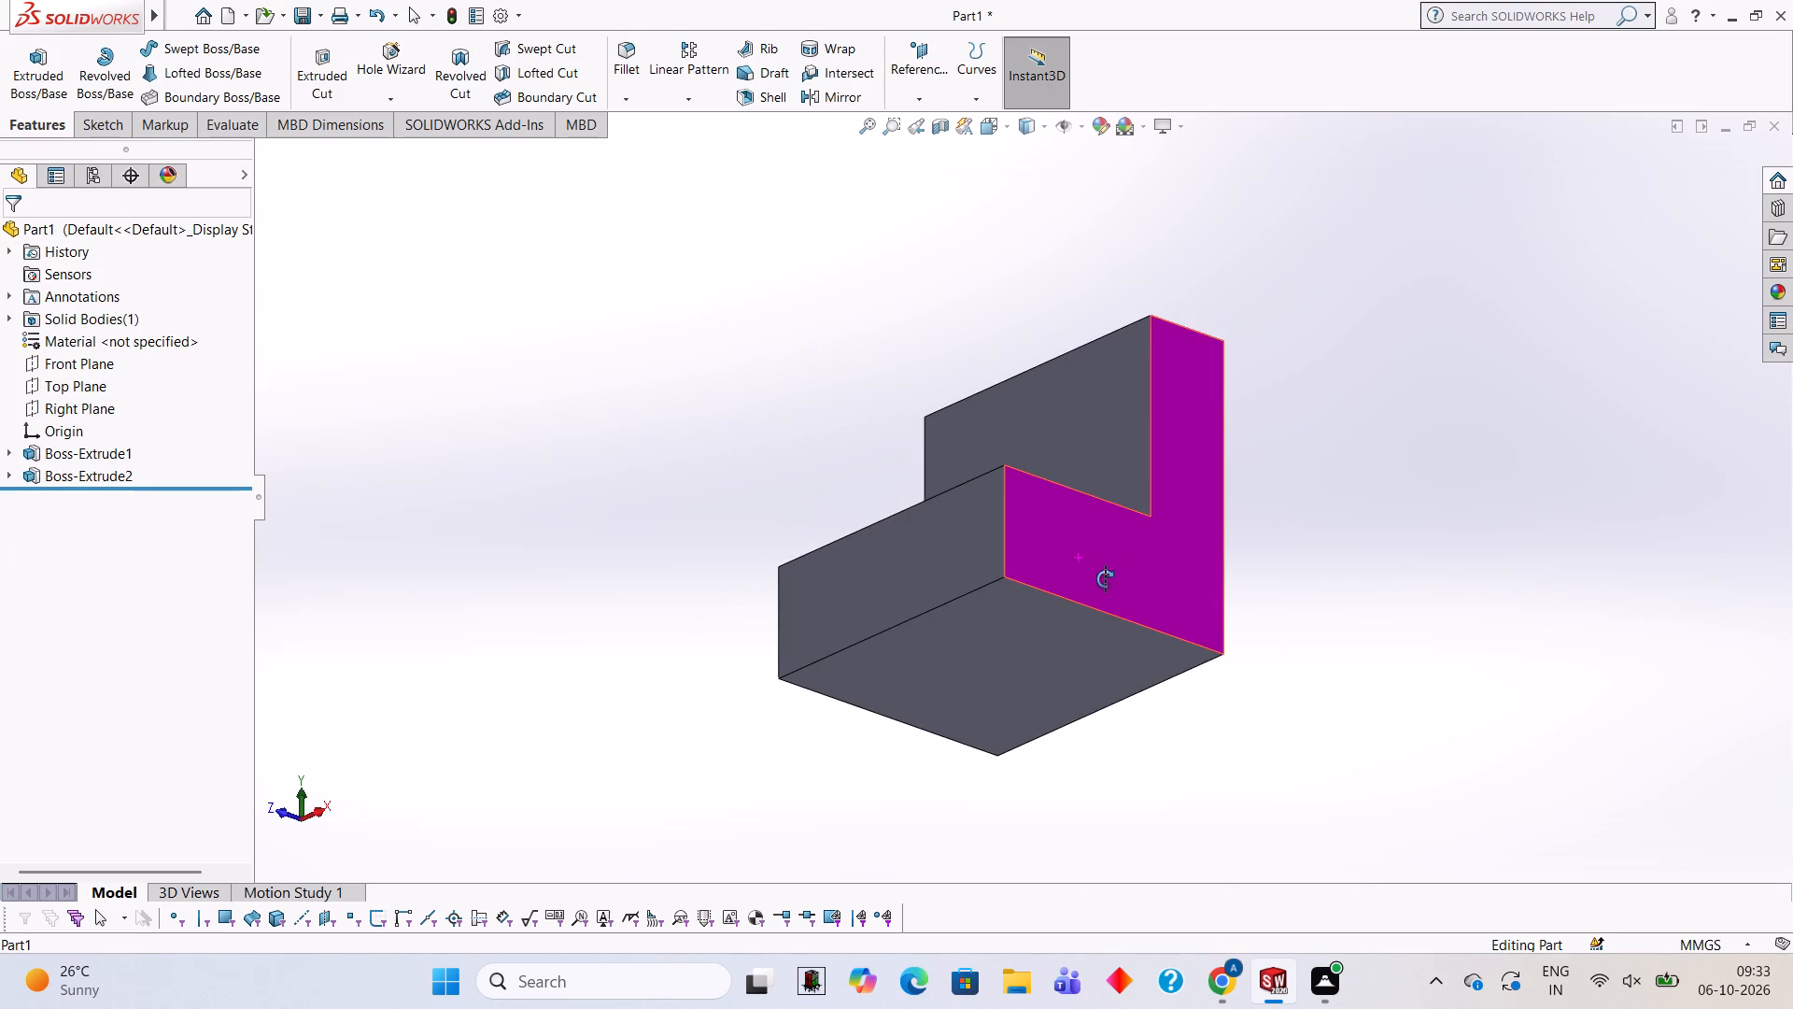
middle_drag(1343, 427, 1379, 455)
middle_drag(1338, 424, 1344, 563)
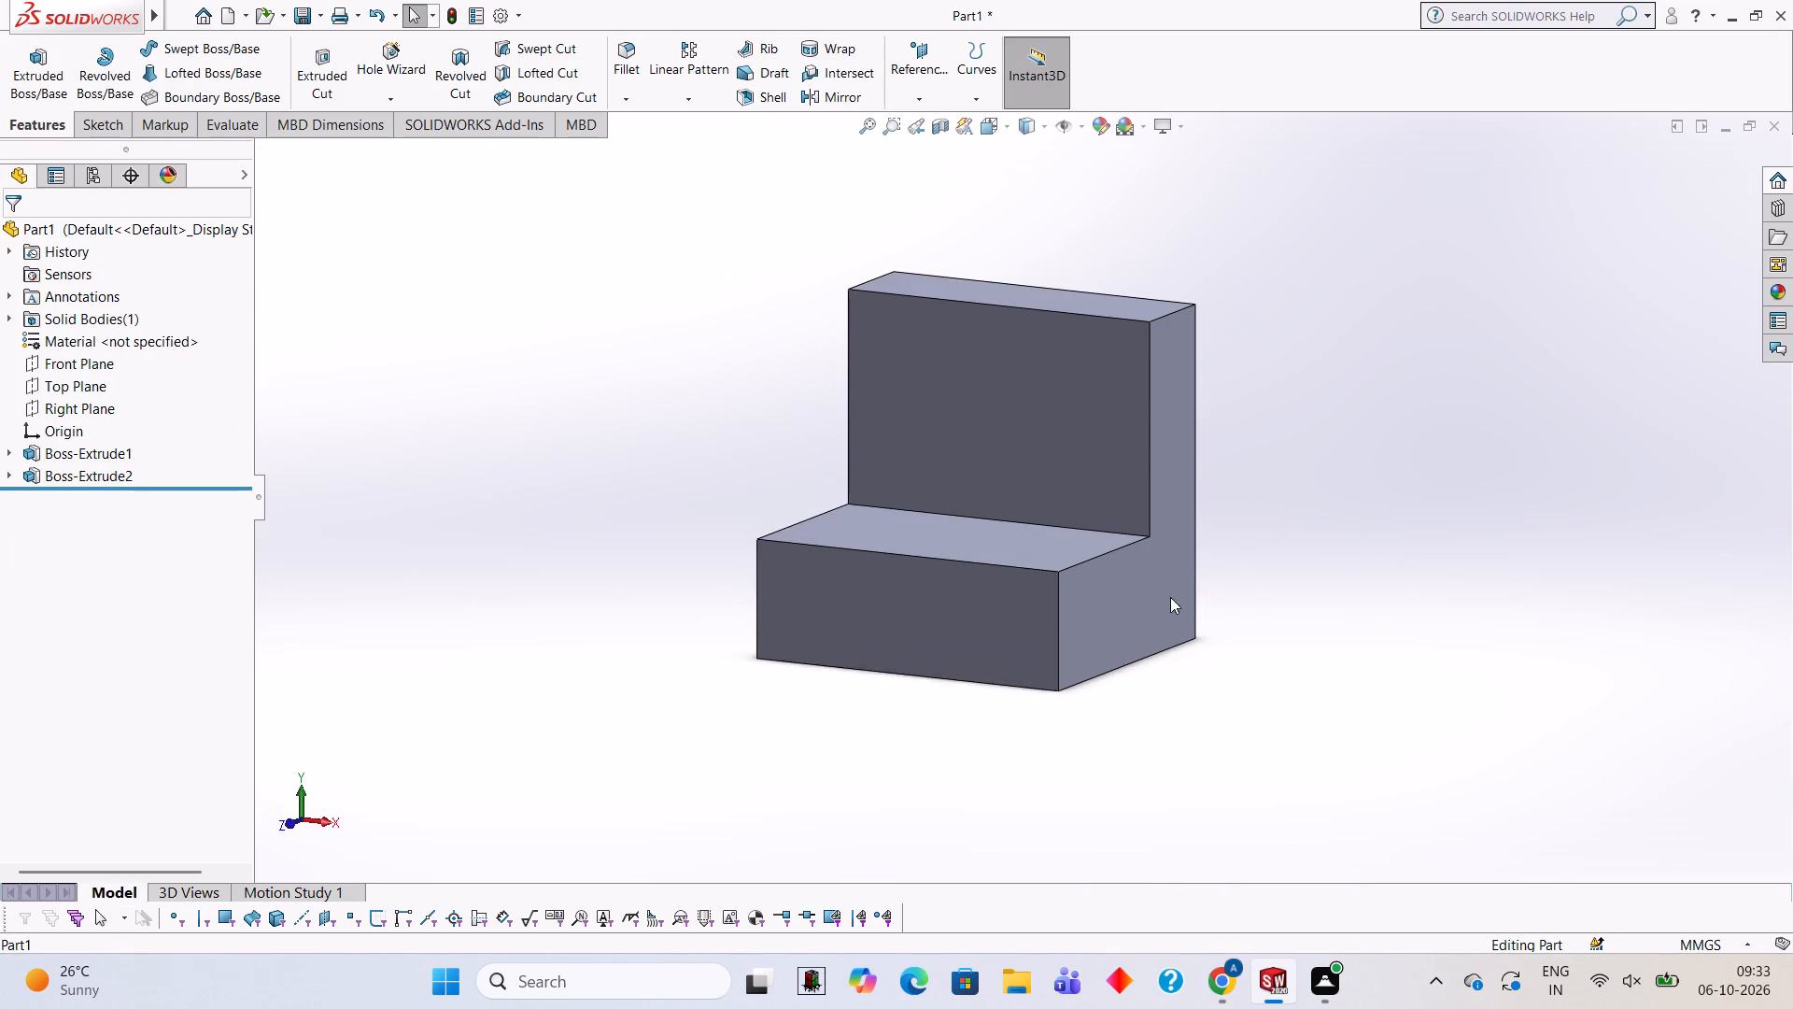
click(909, 603)
click(984, 558)
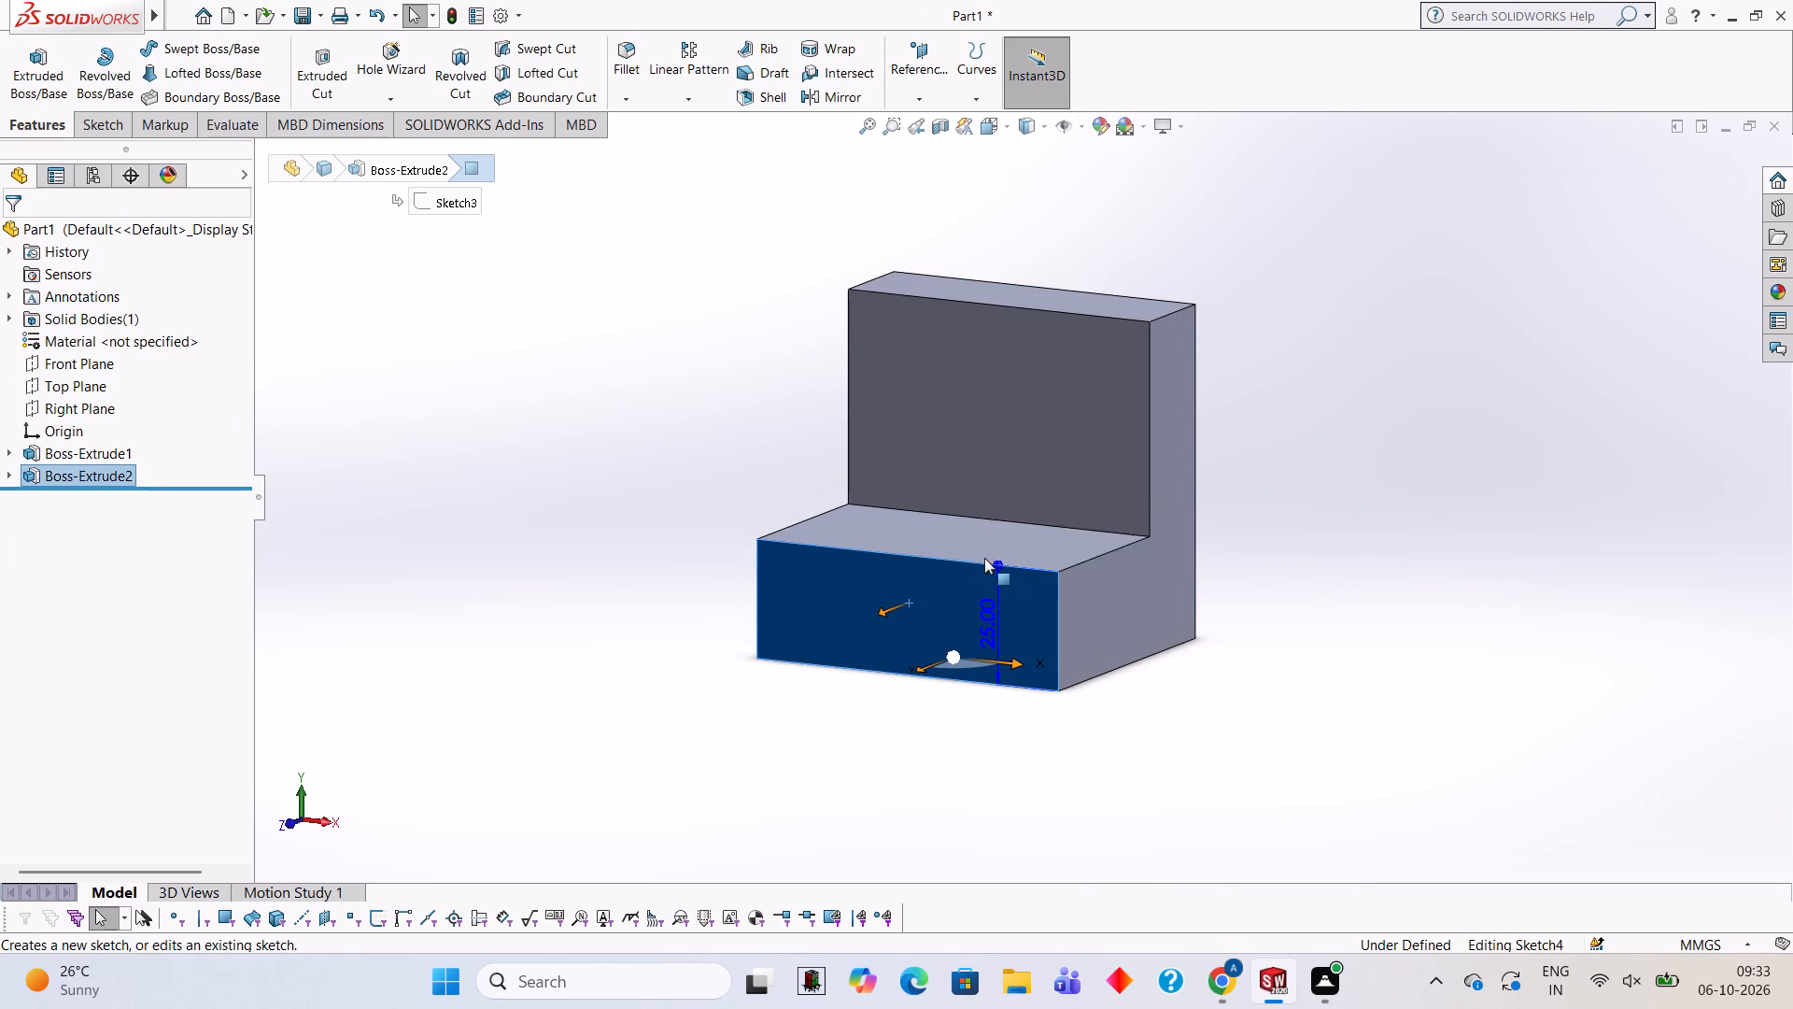
key(ctrl+8)
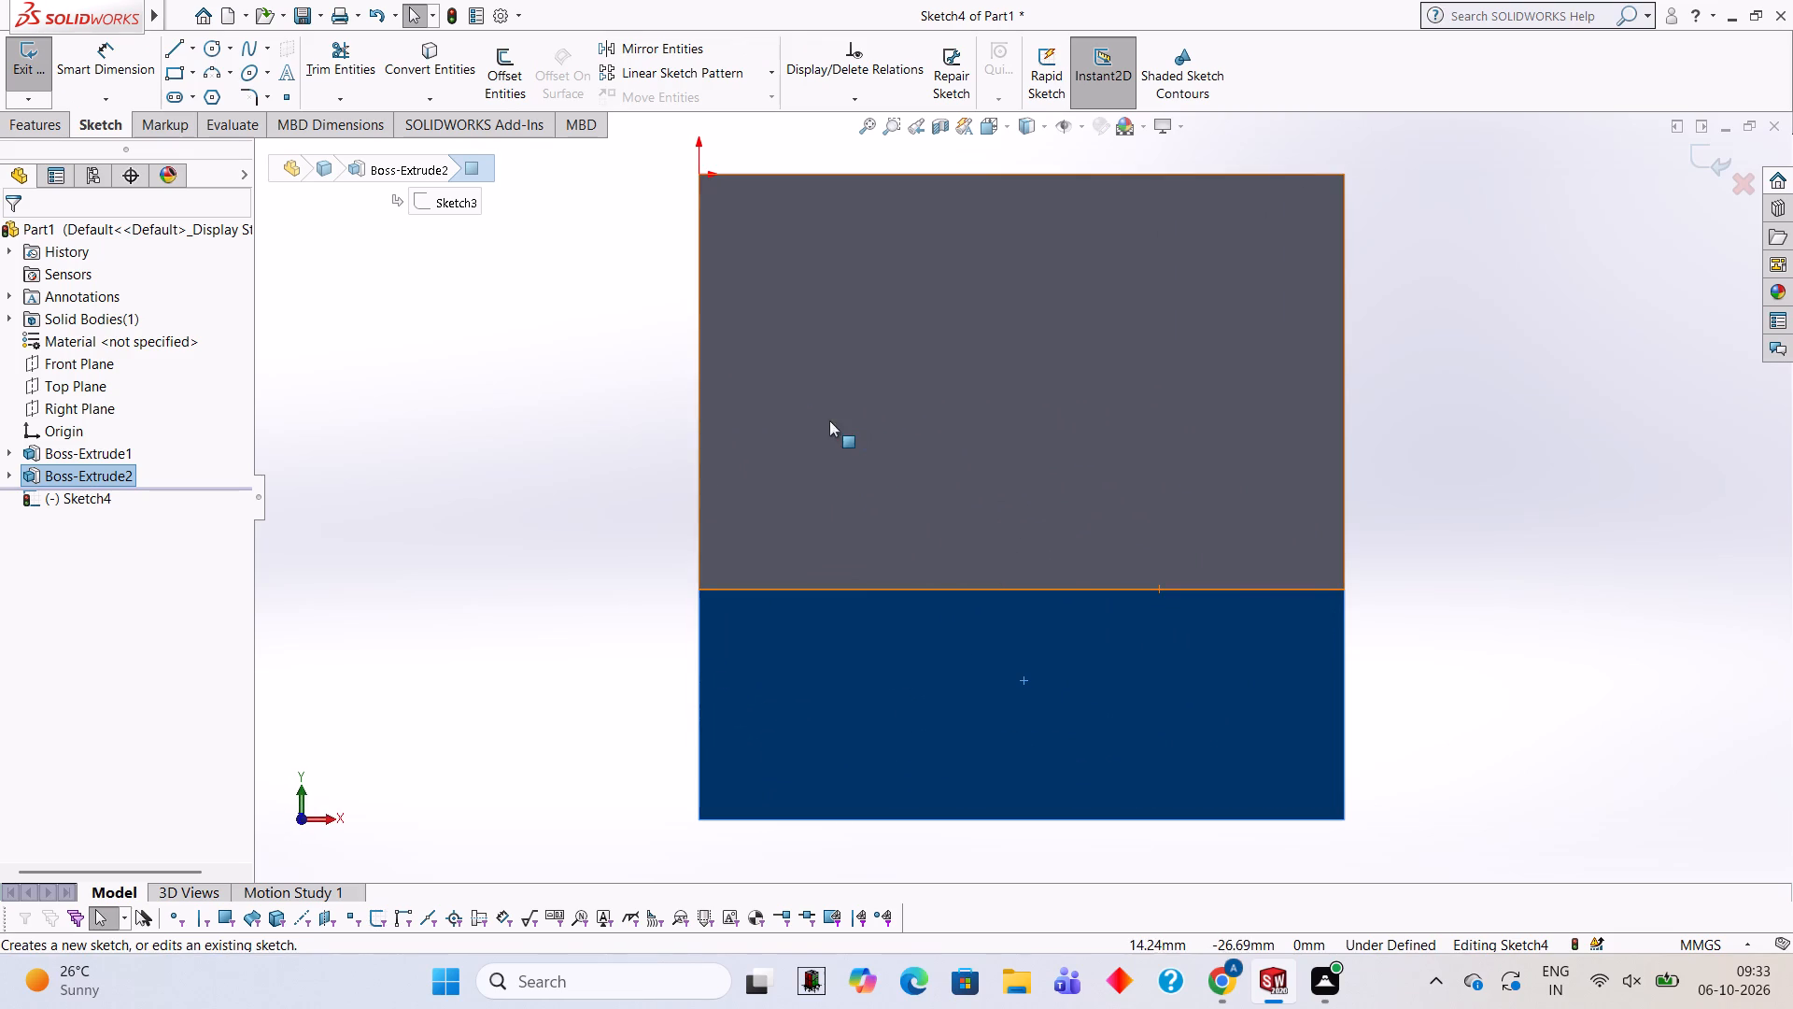
click(180, 52)
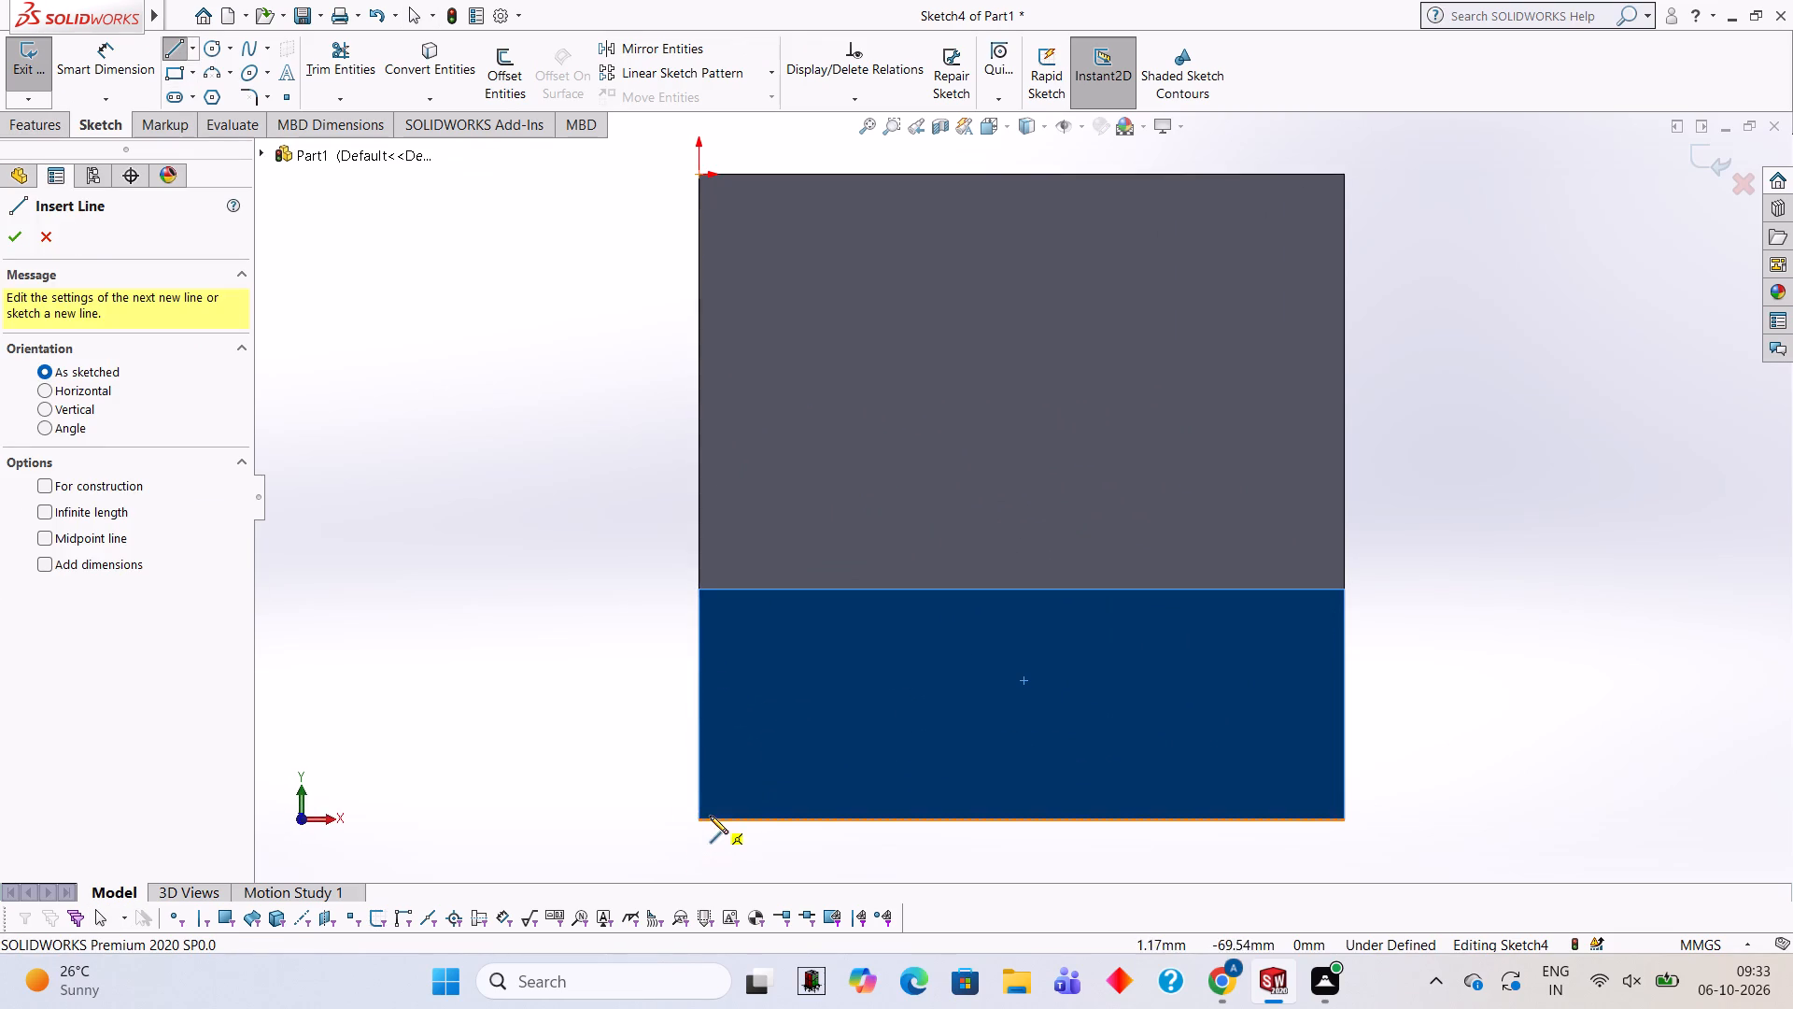
click(699, 590)
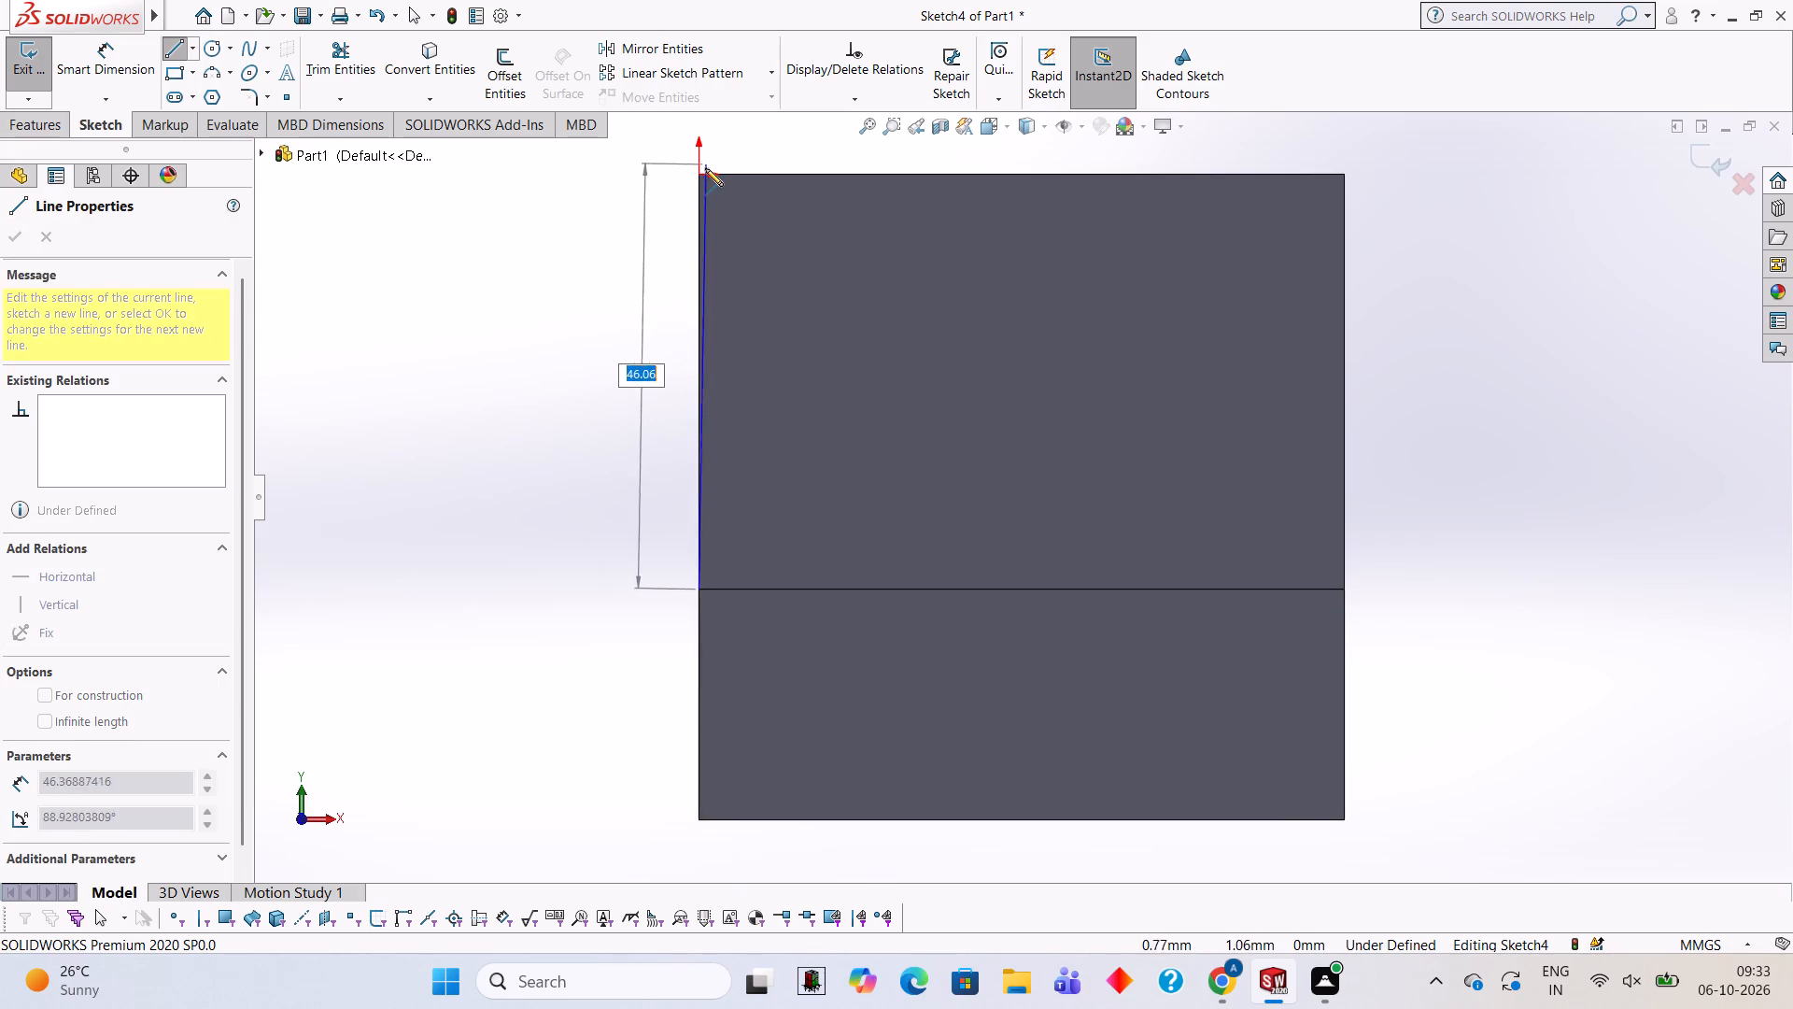
click(700, 176)
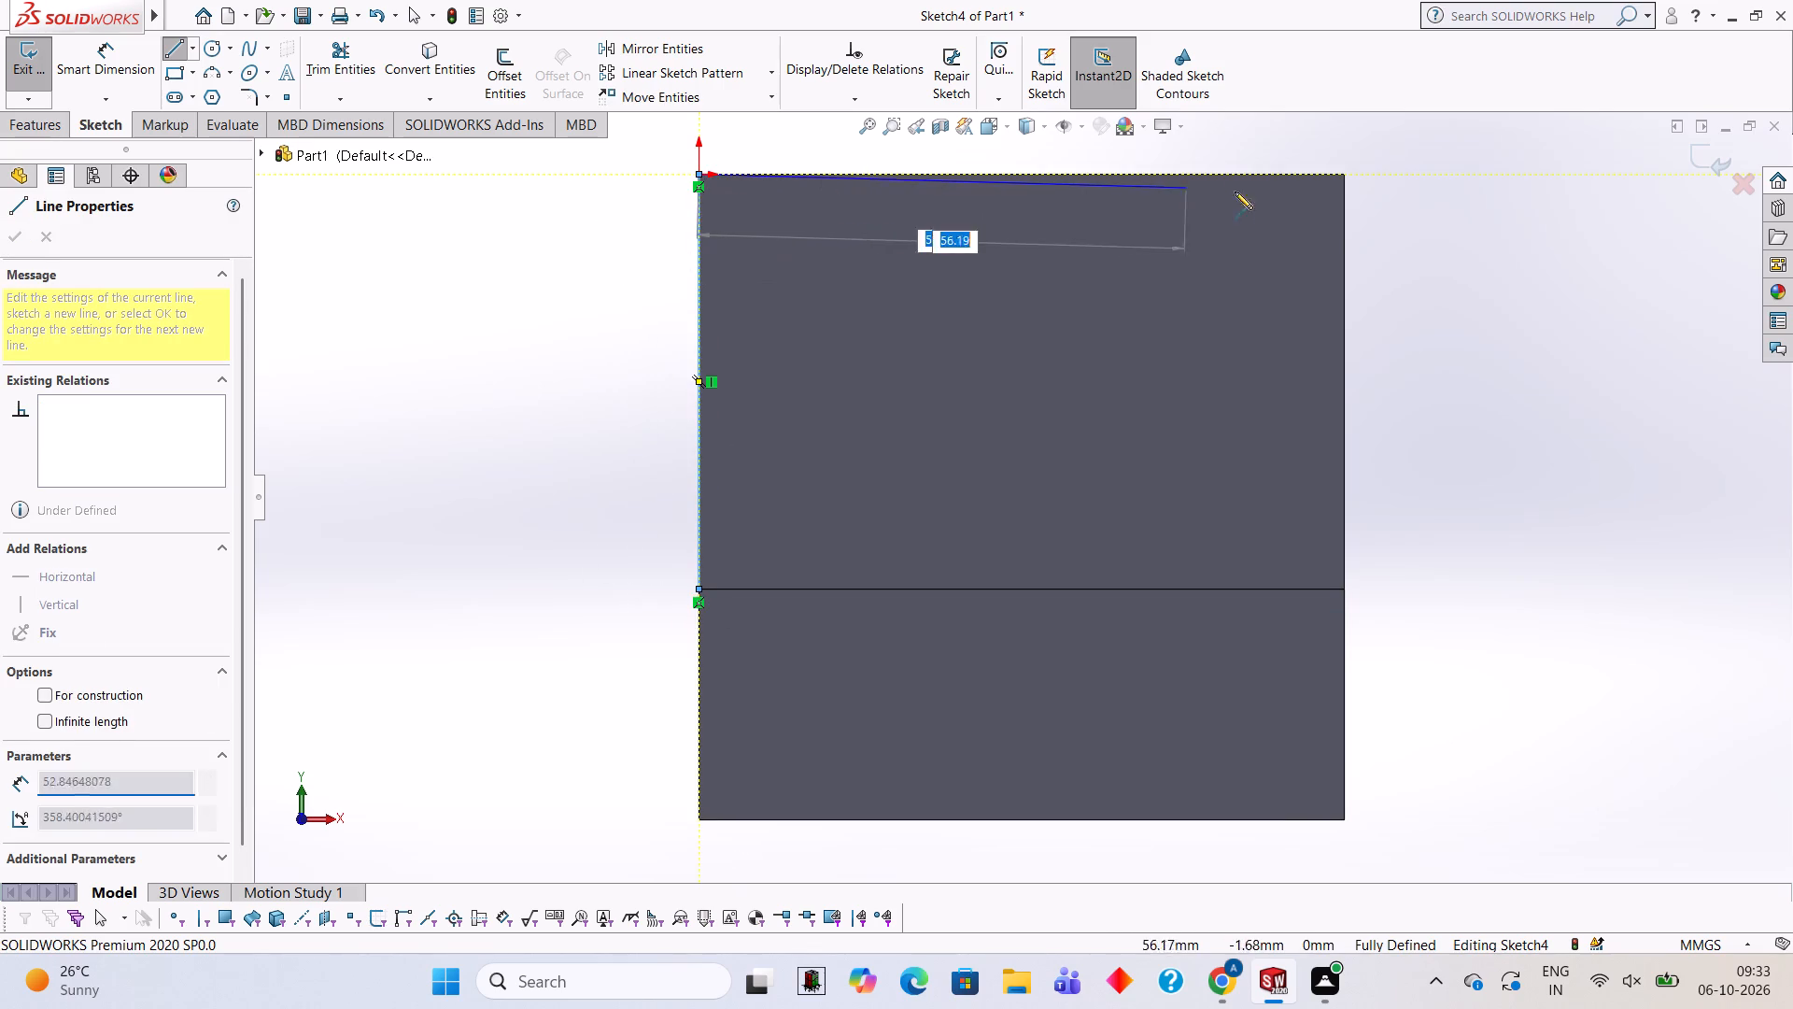
click(1345, 176)
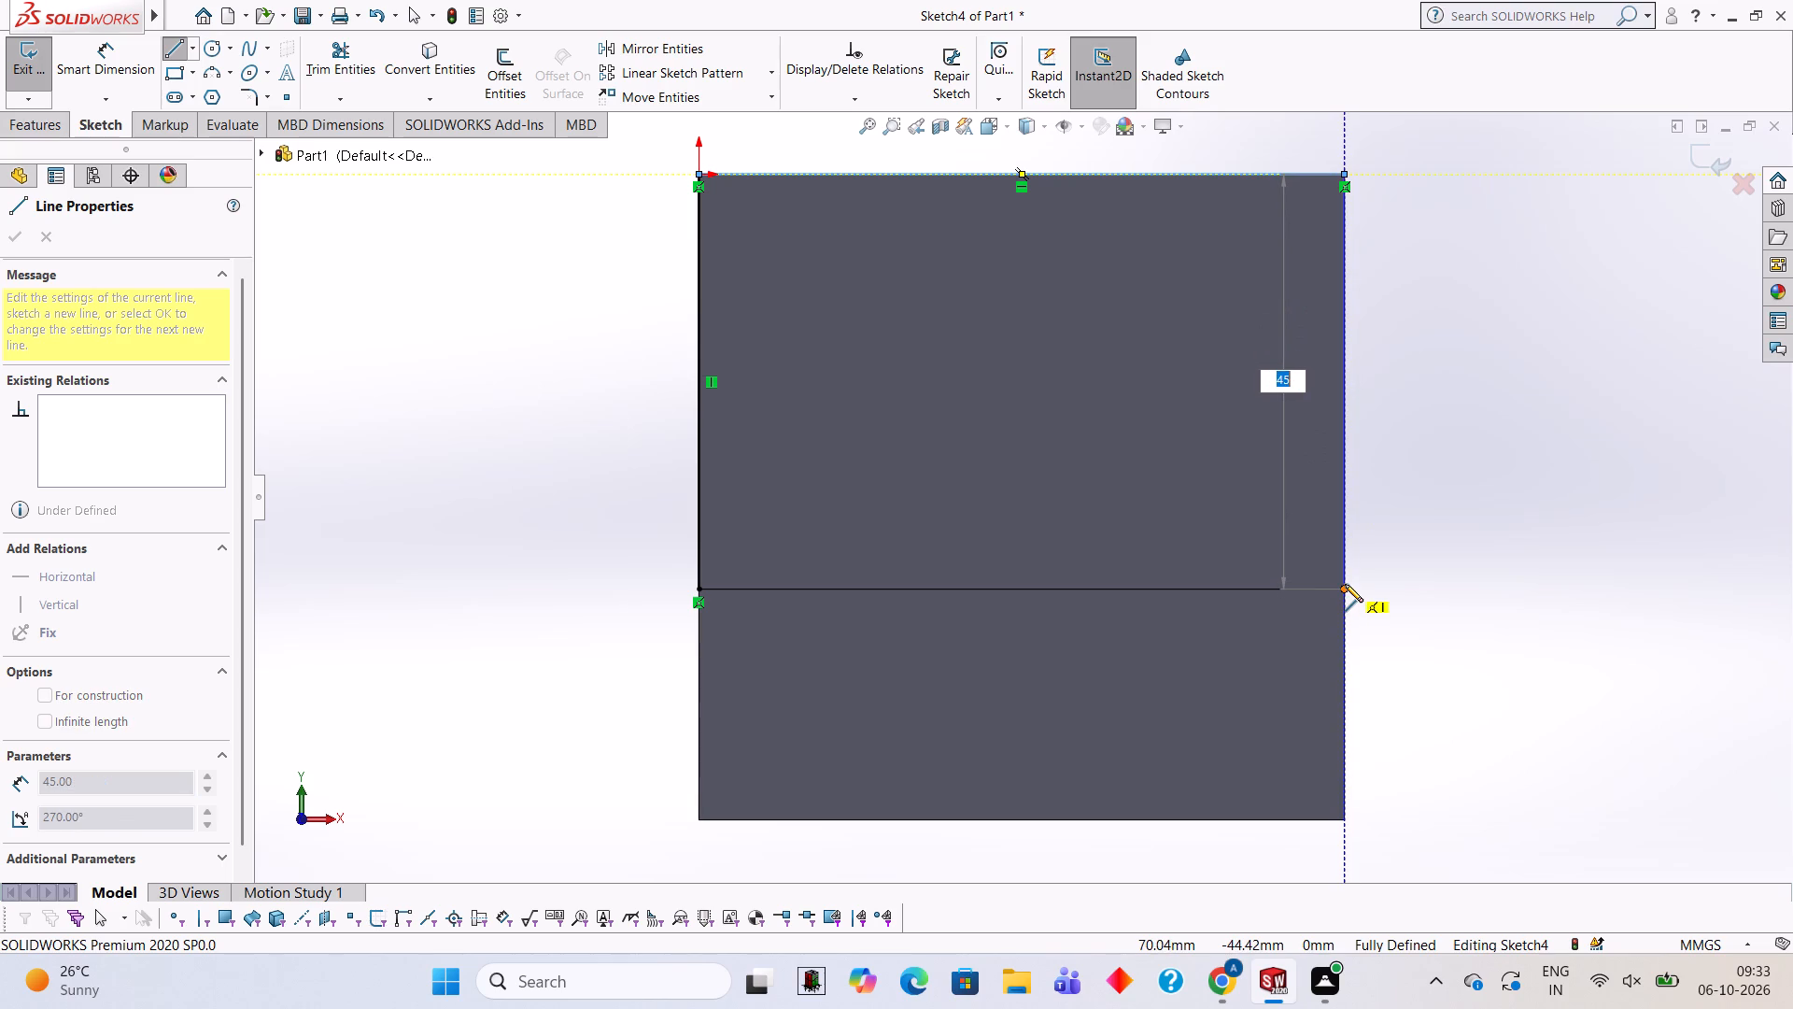
click(1341, 587)
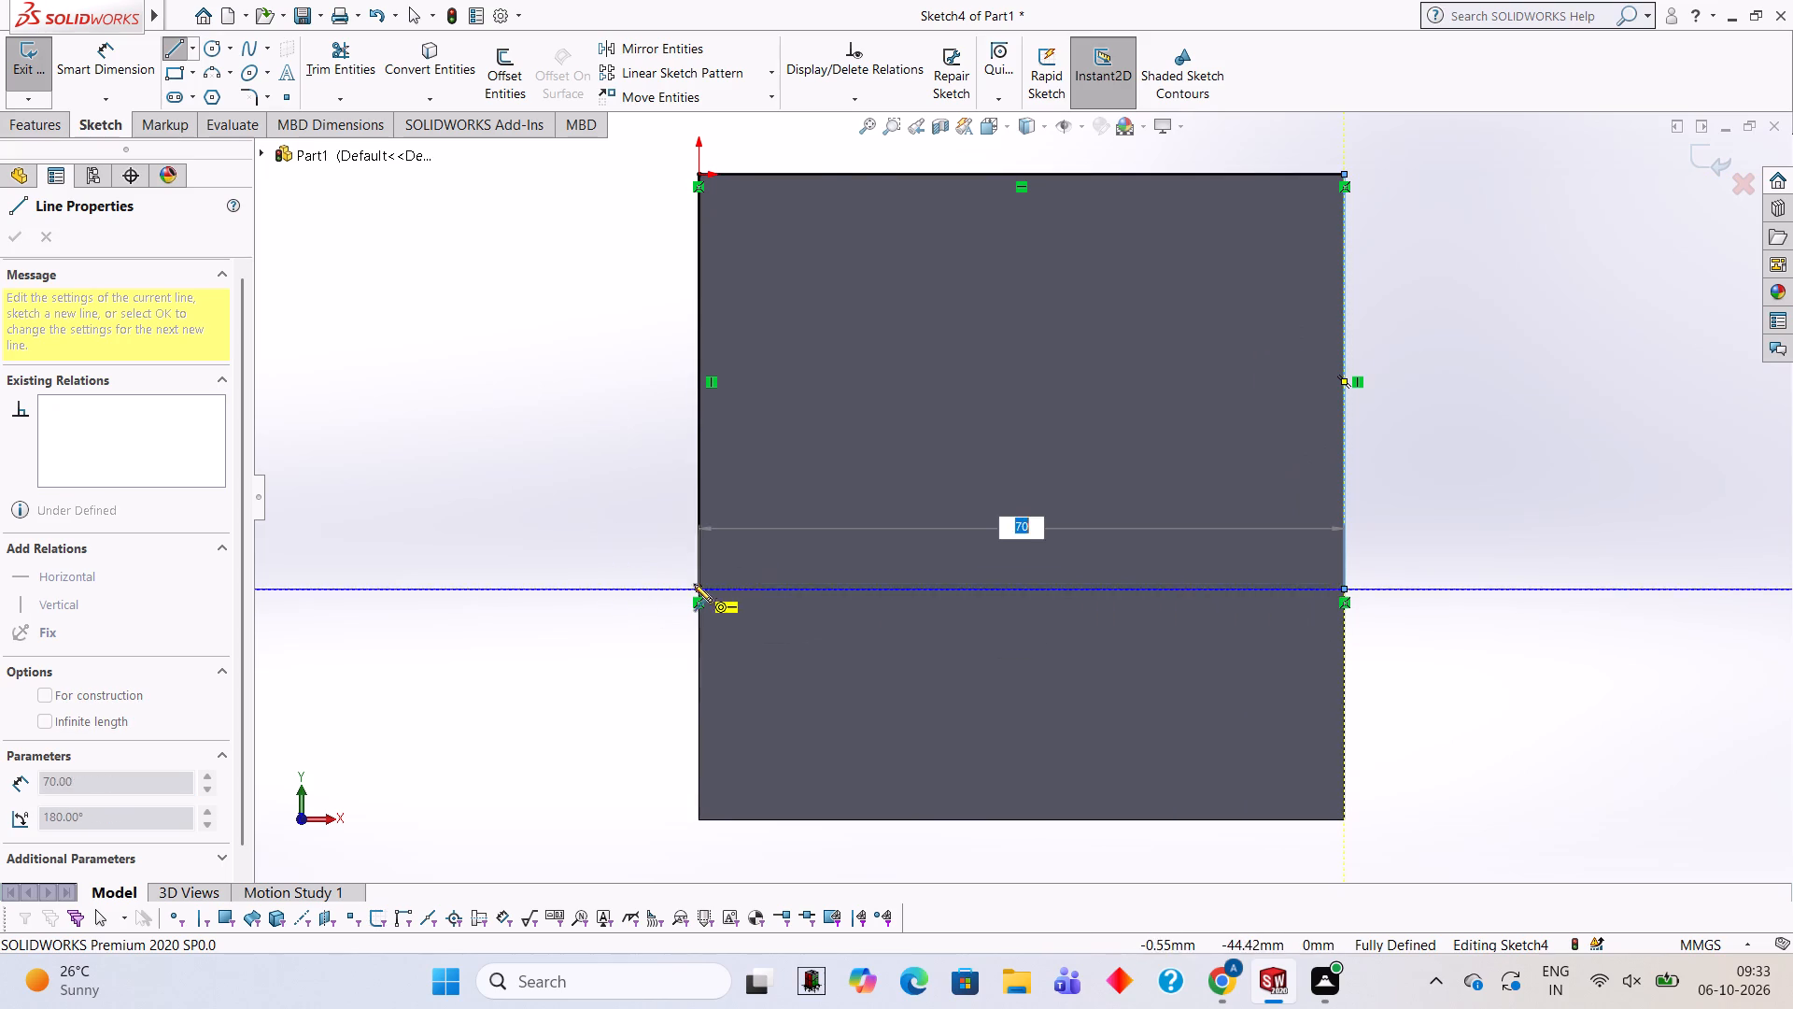
click(700, 589)
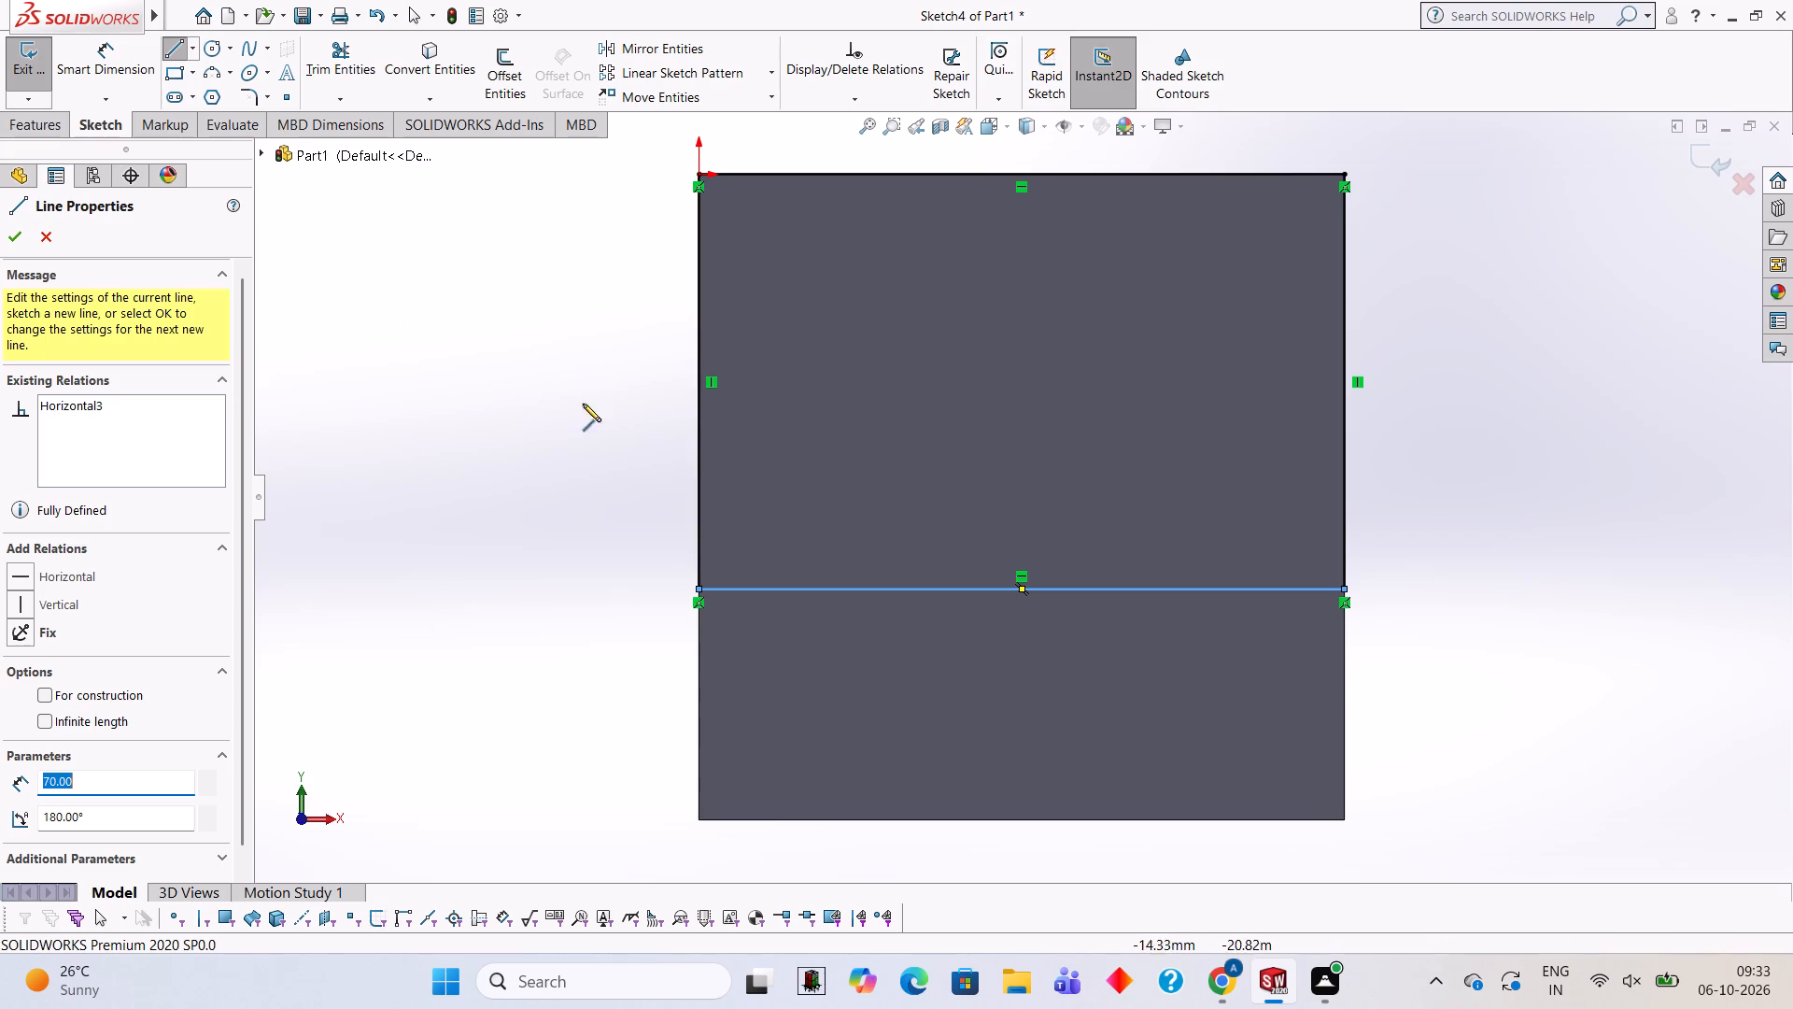
Extrude the 70 by 45 mm rectangle as a 20 mm blind boss, reversed toward the upright block.
middle_drag(560, 564, 665, 475)
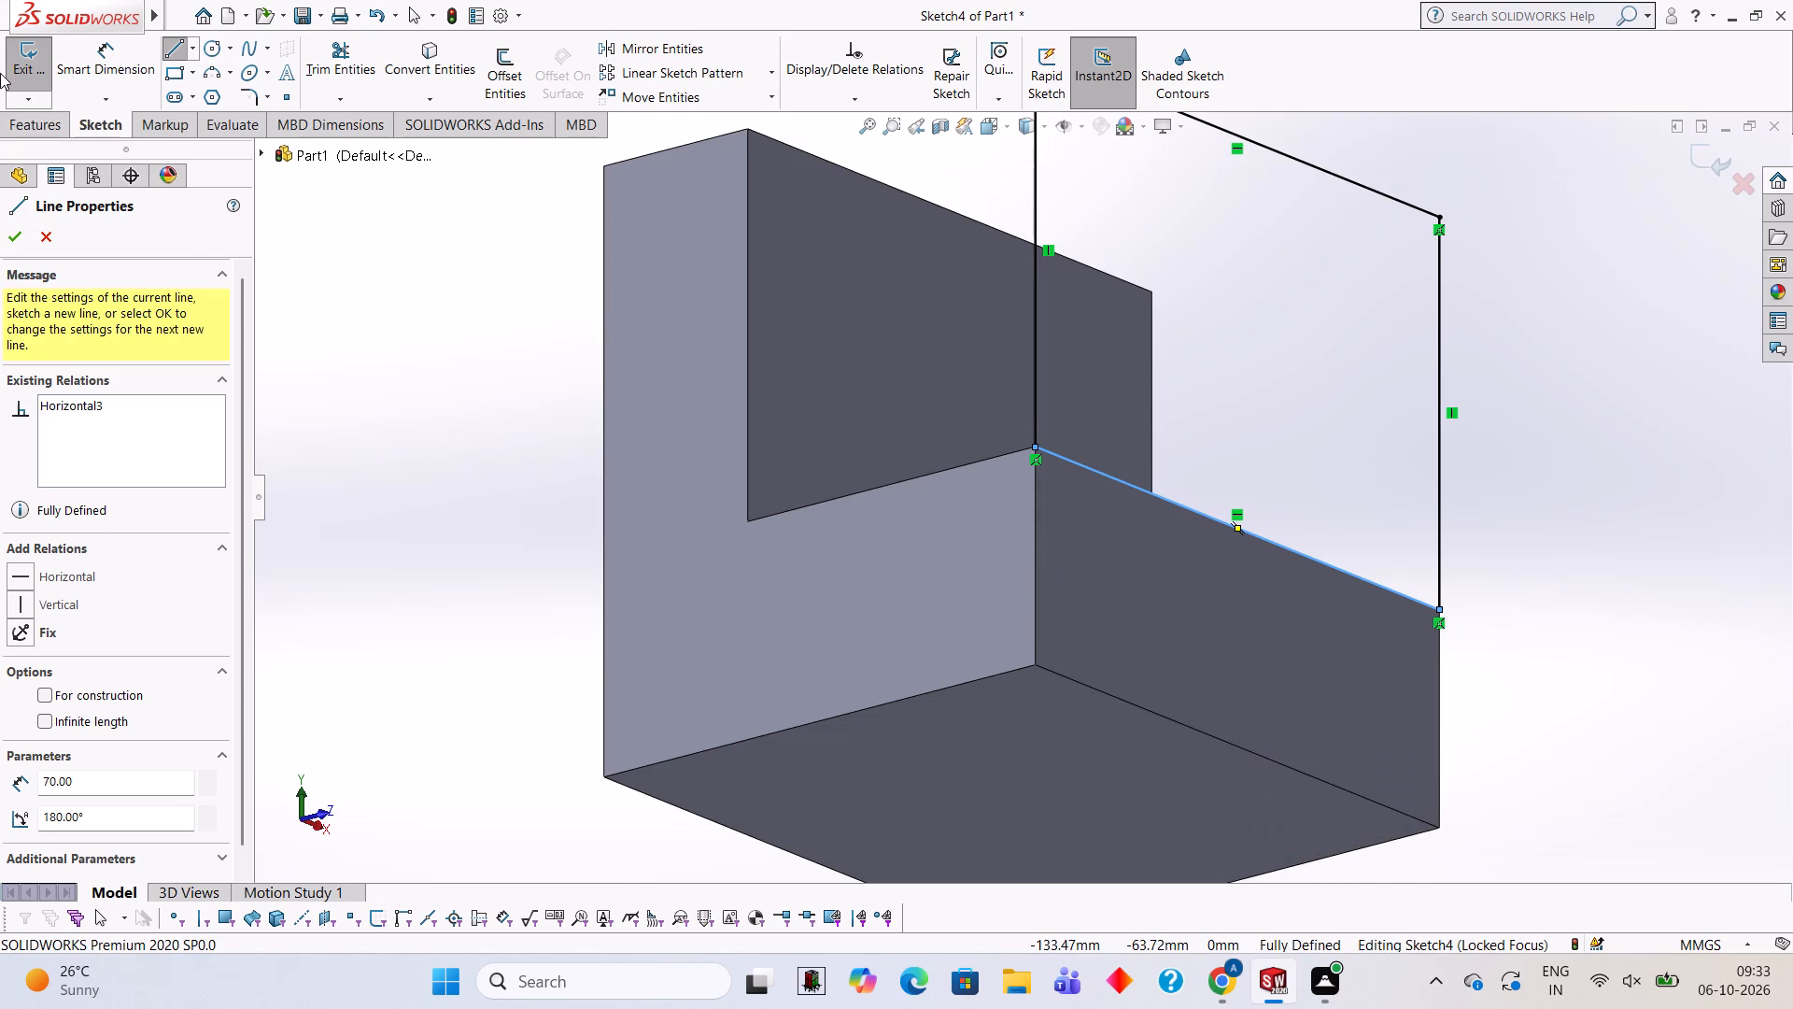
click(37, 124)
click(38, 76)
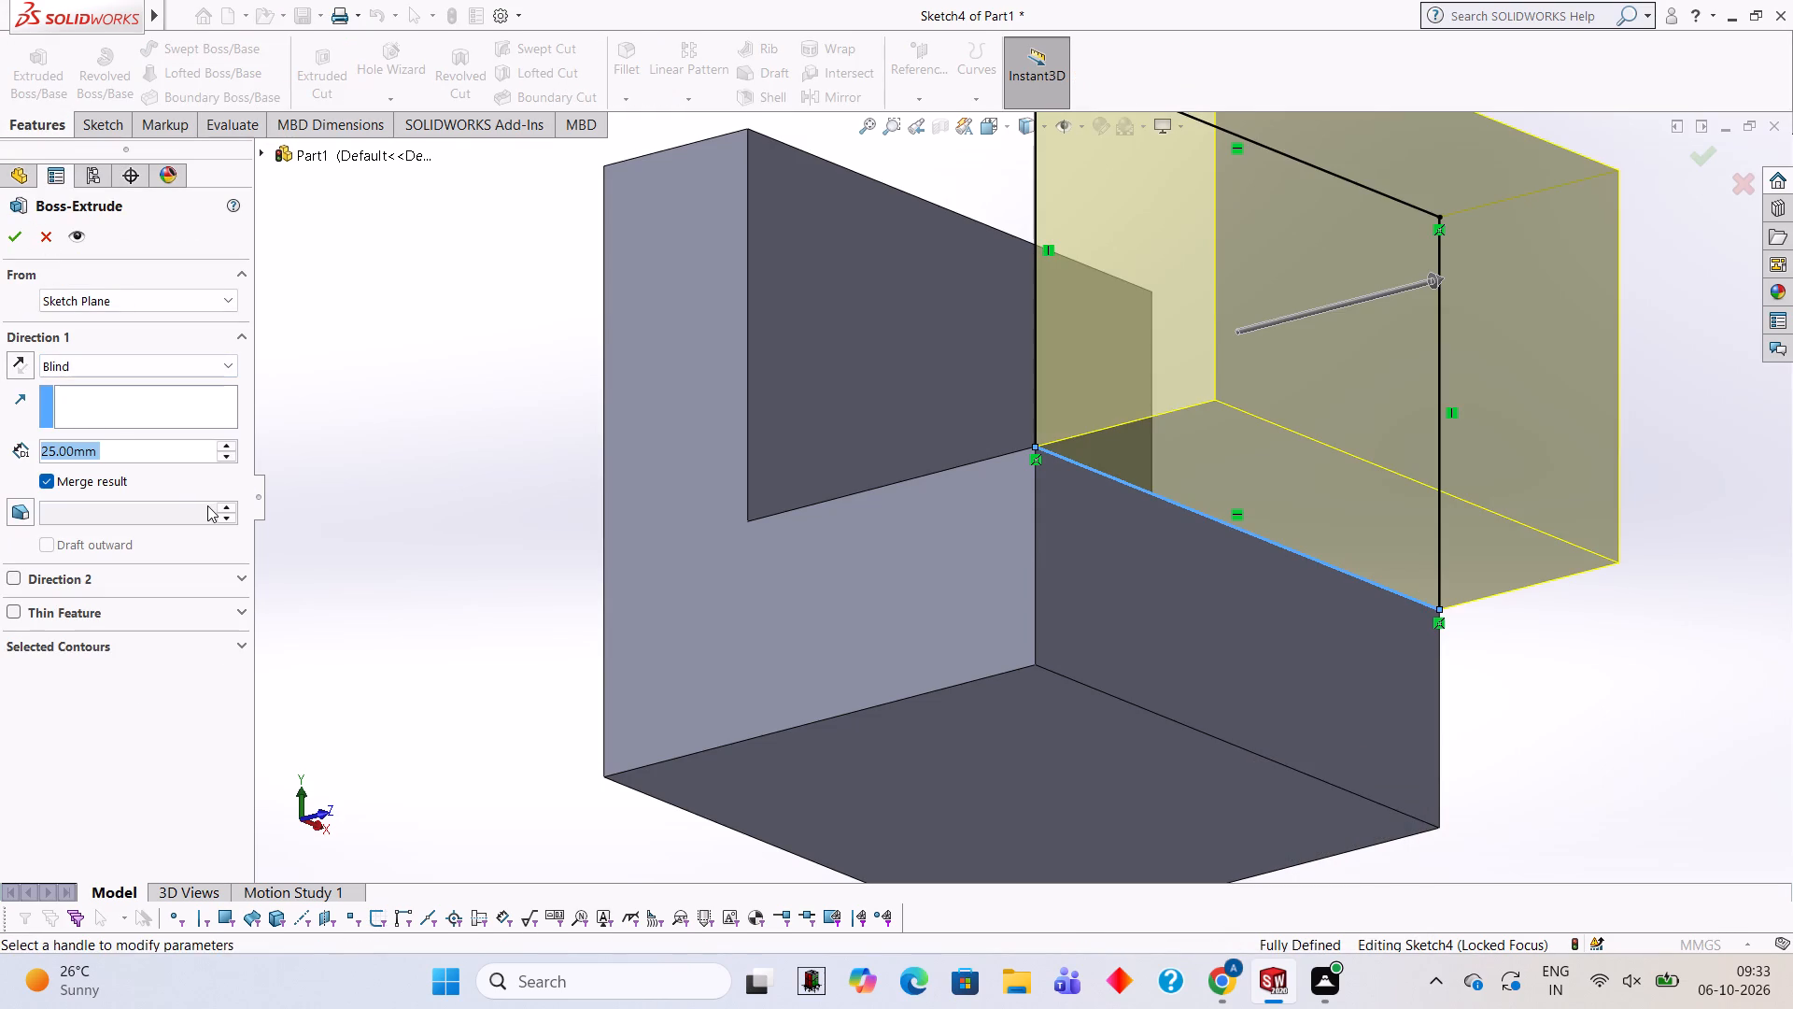
text(20)
key(Return)
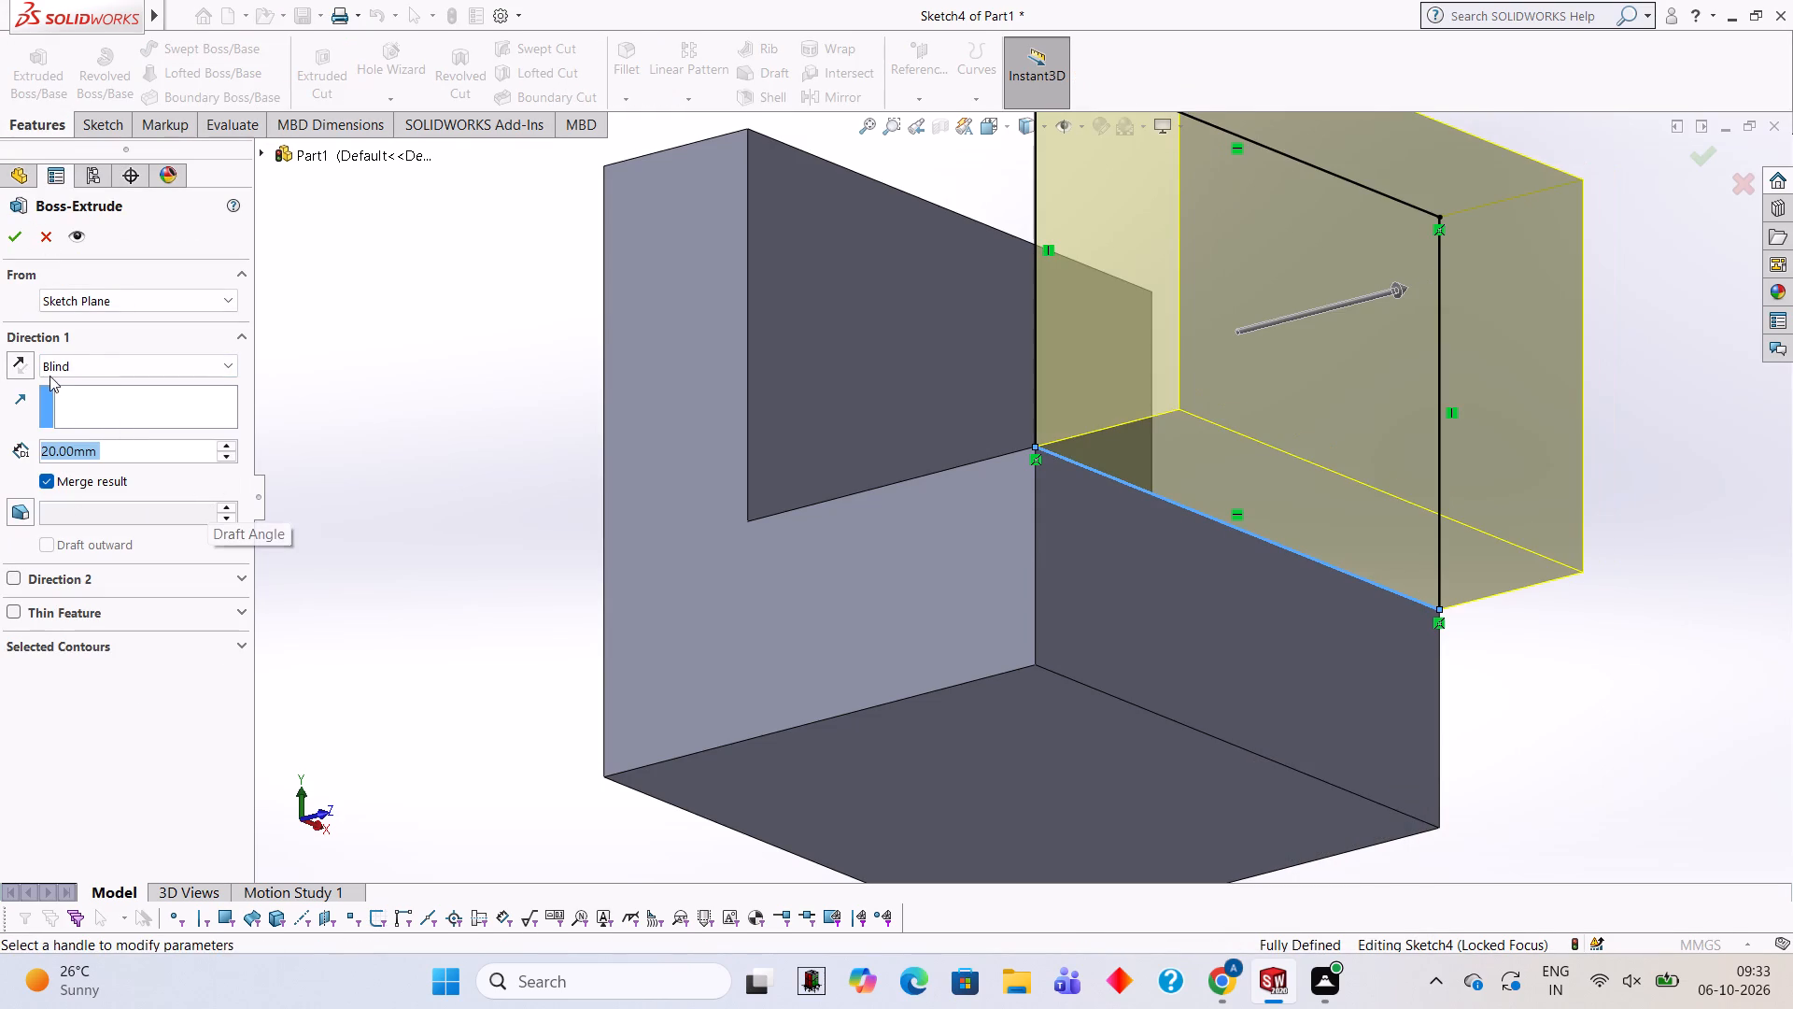
click(17, 358)
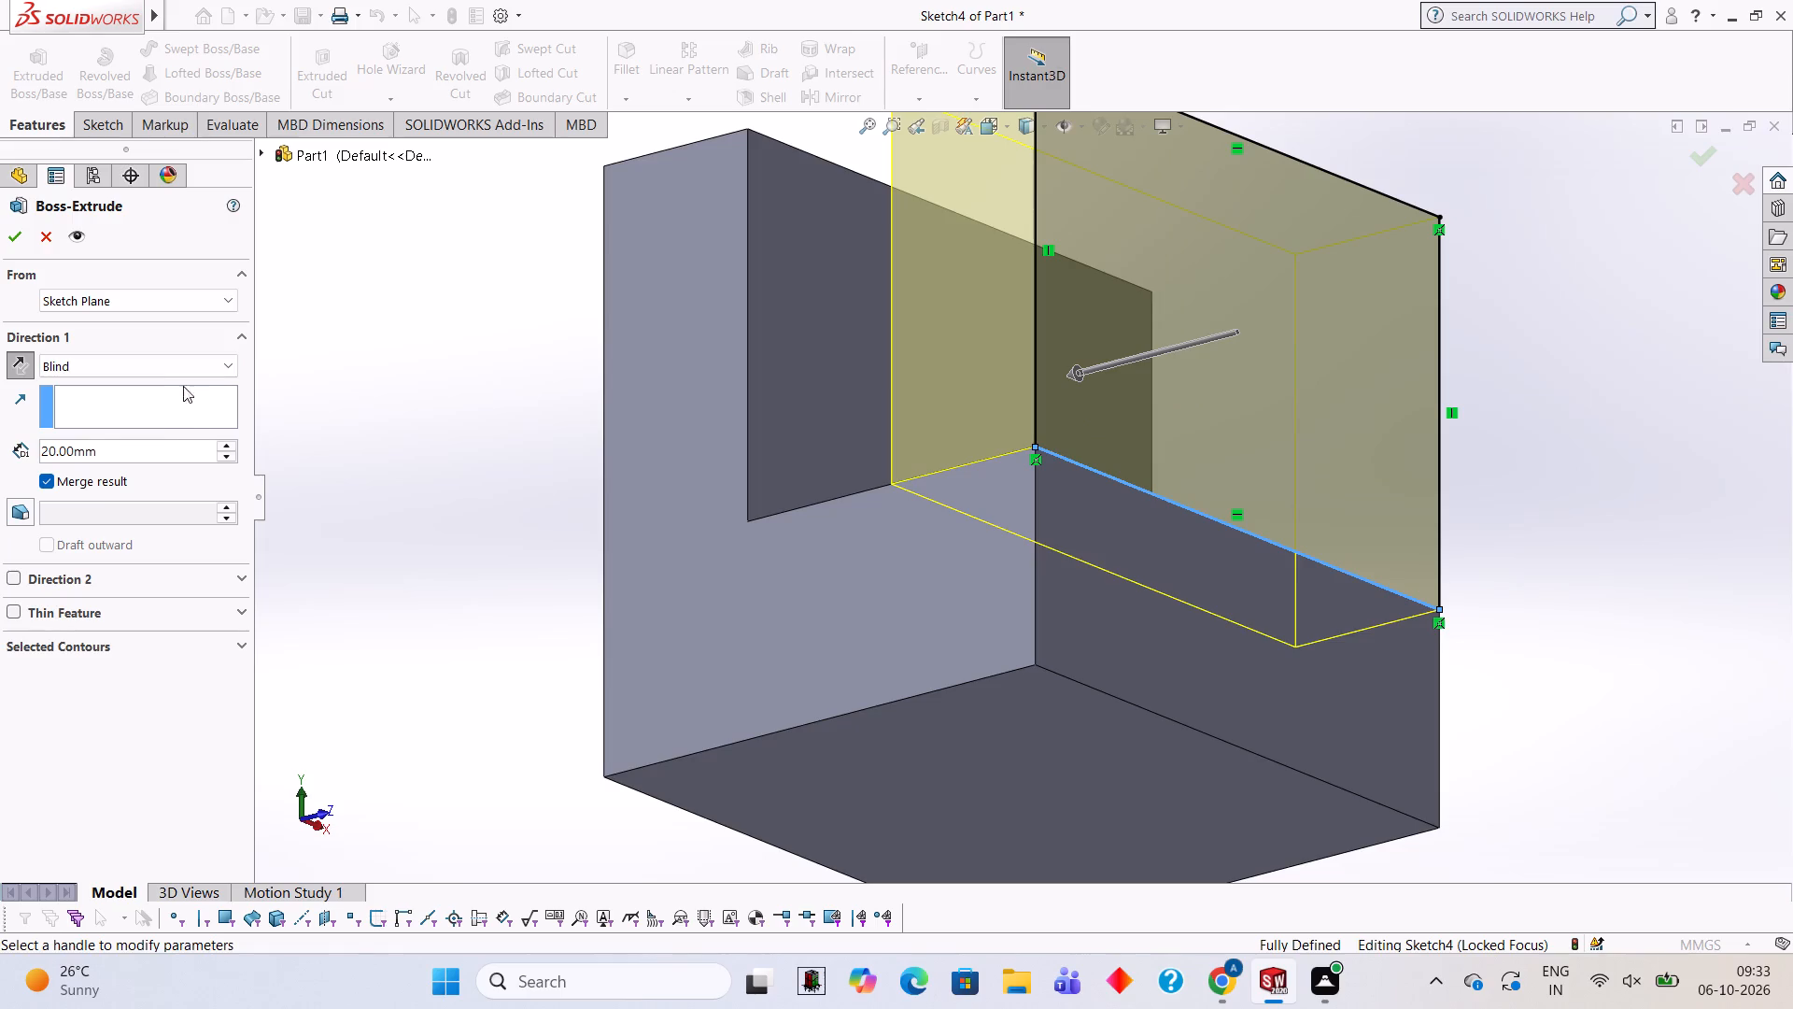
click(22, 230)
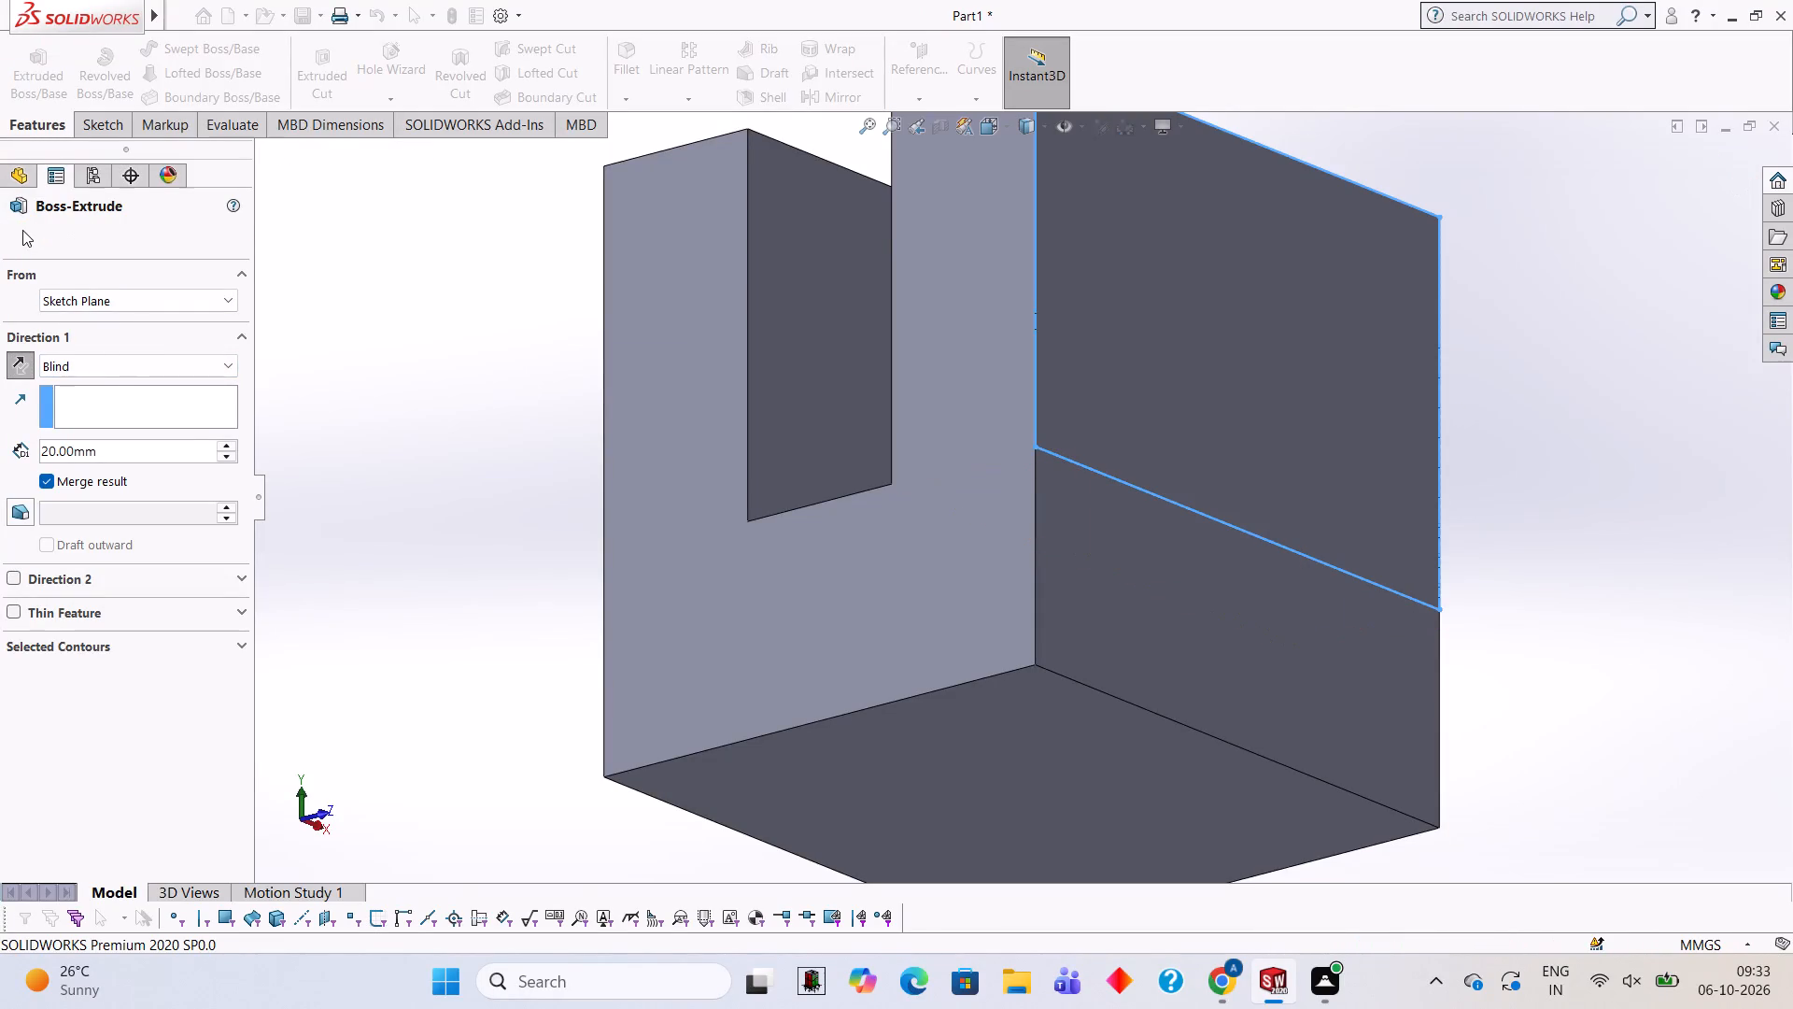
click(535, 386)
On the part's front face, sketch a 40 mm diameter circle centred on the midpoint of the bottom edge.
scroll(1202, 502, up, 3)
middle_drag(1146, 519, 1353, 810)
middle_drag(1052, 370, 811, 476)
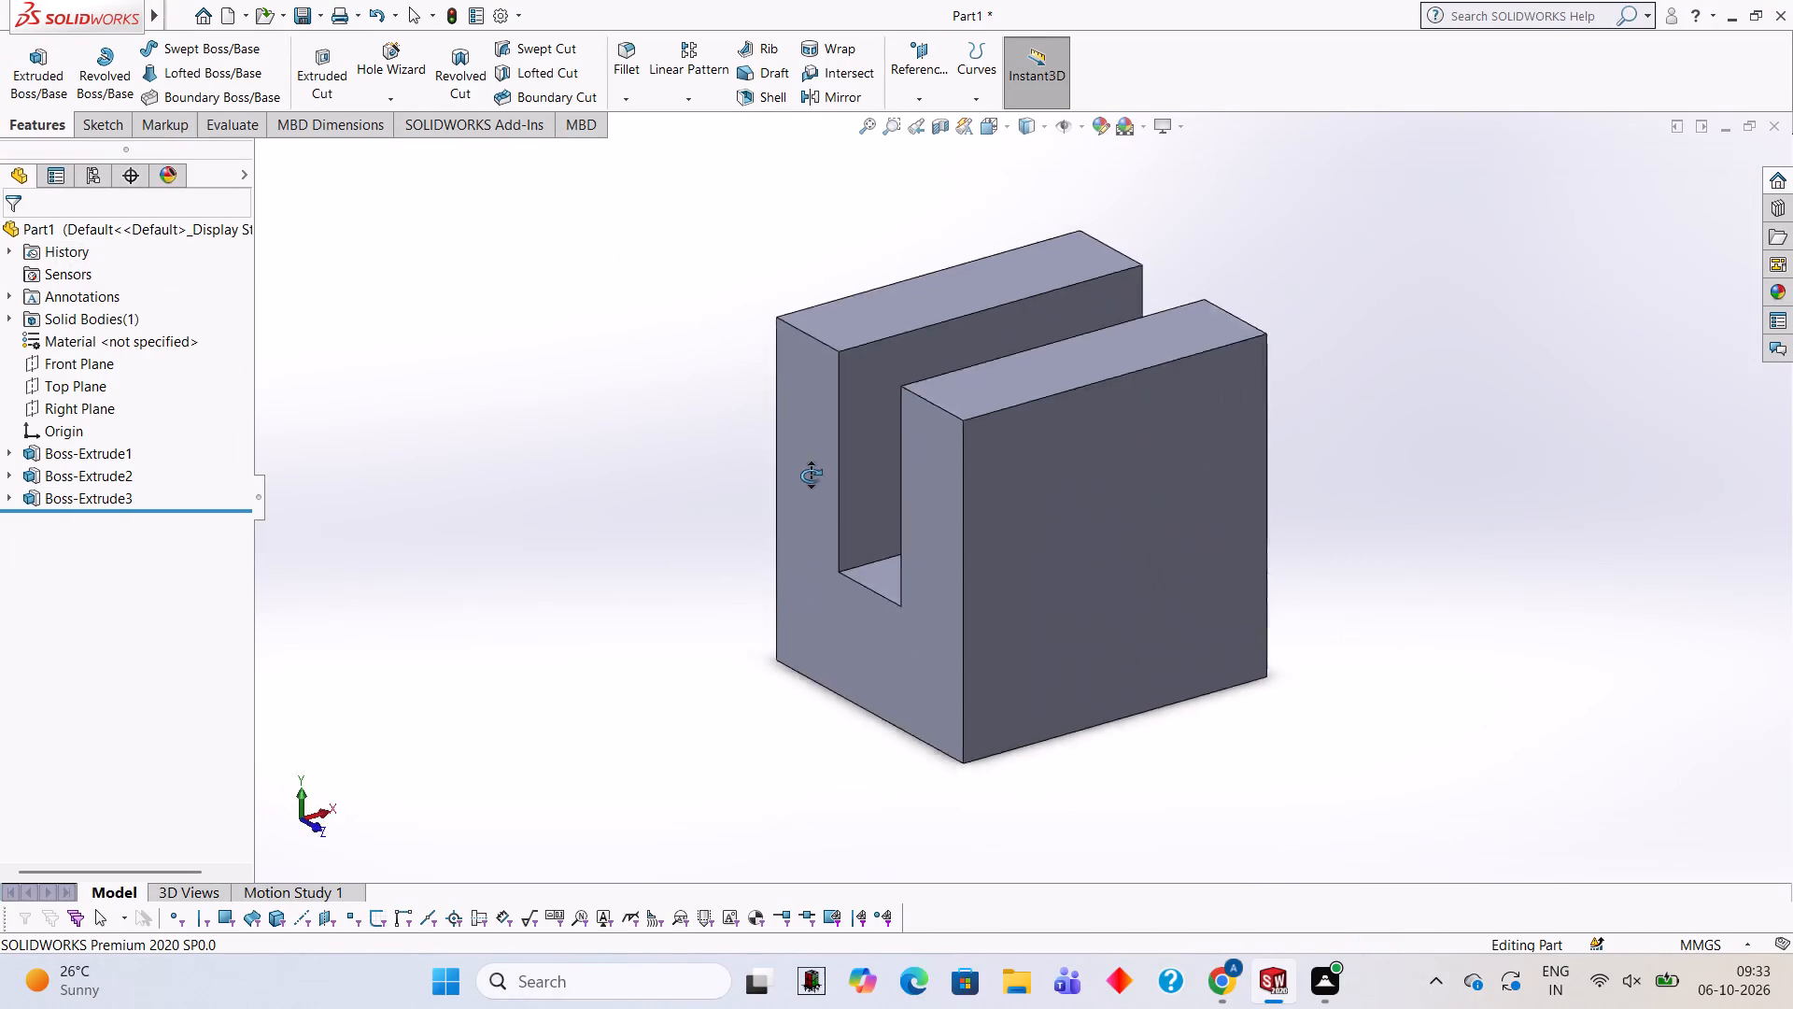
middle_drag(811, 476, 811, 473)
middle_drag(1052, 575, 1008, 437)
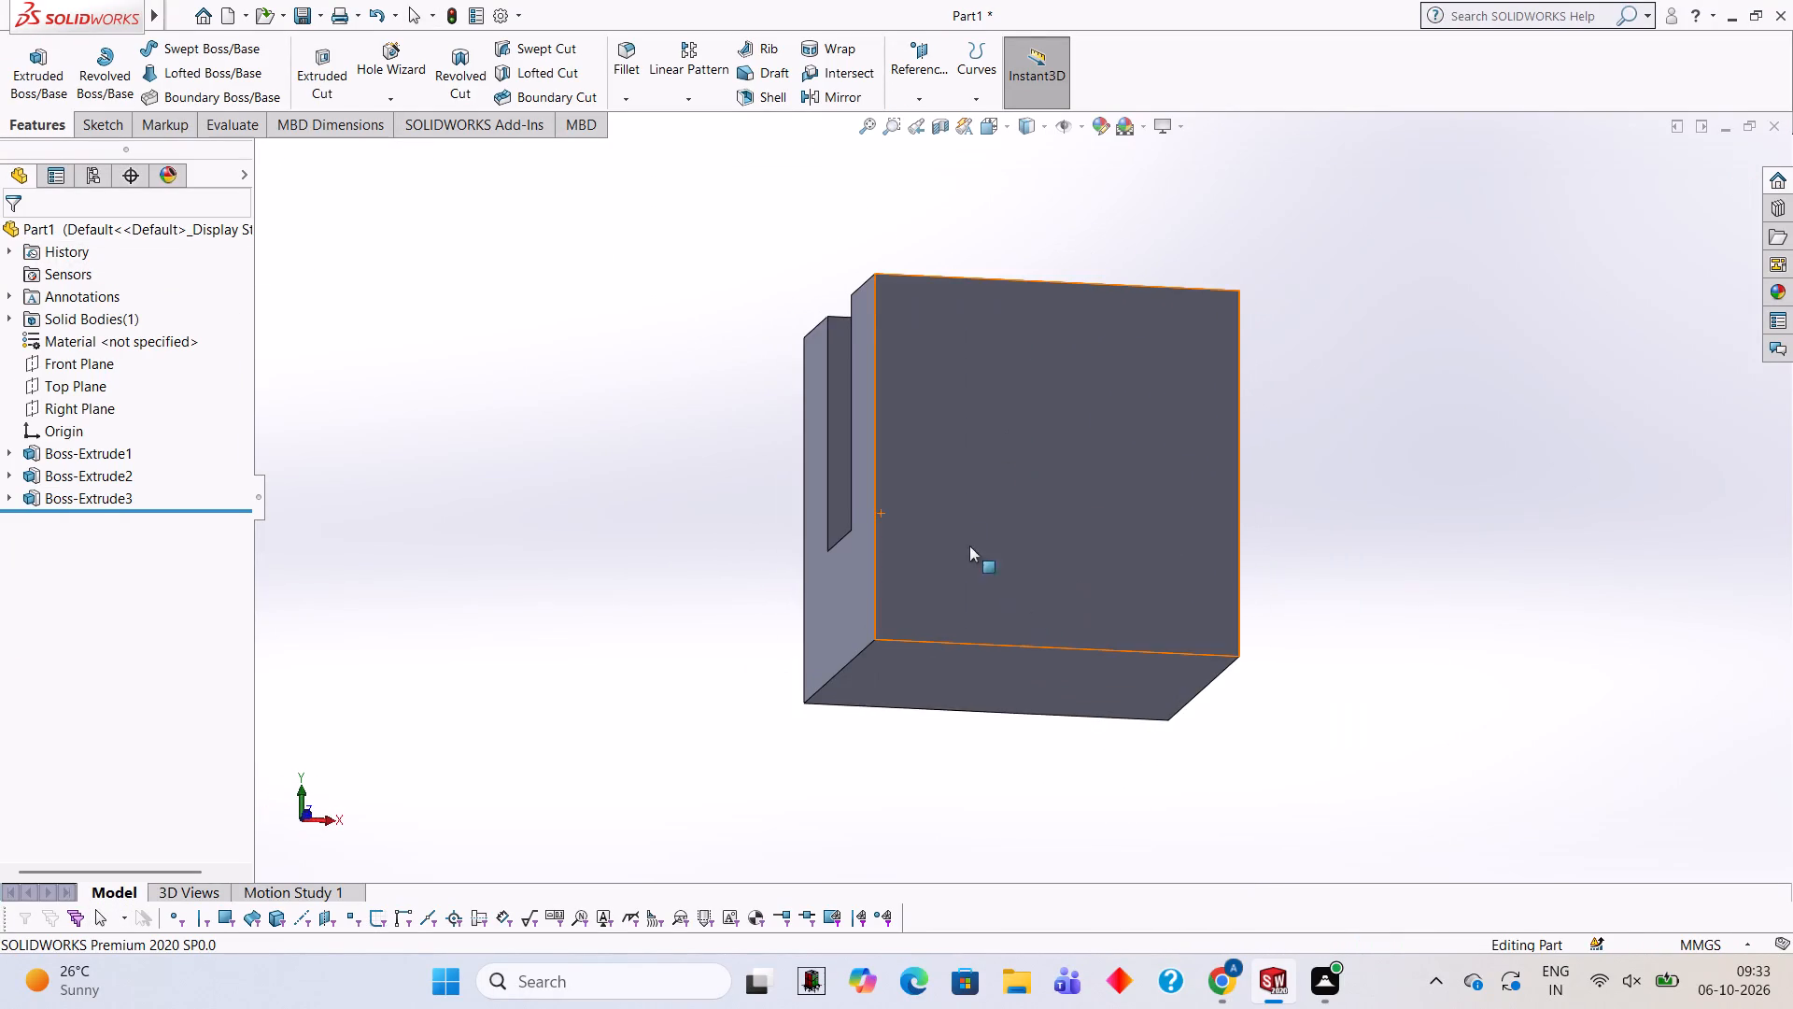
middle_drag(950, 488, 946, 407)
middle_drag(1060, 632, 1024, 476)
click(1032, 383)
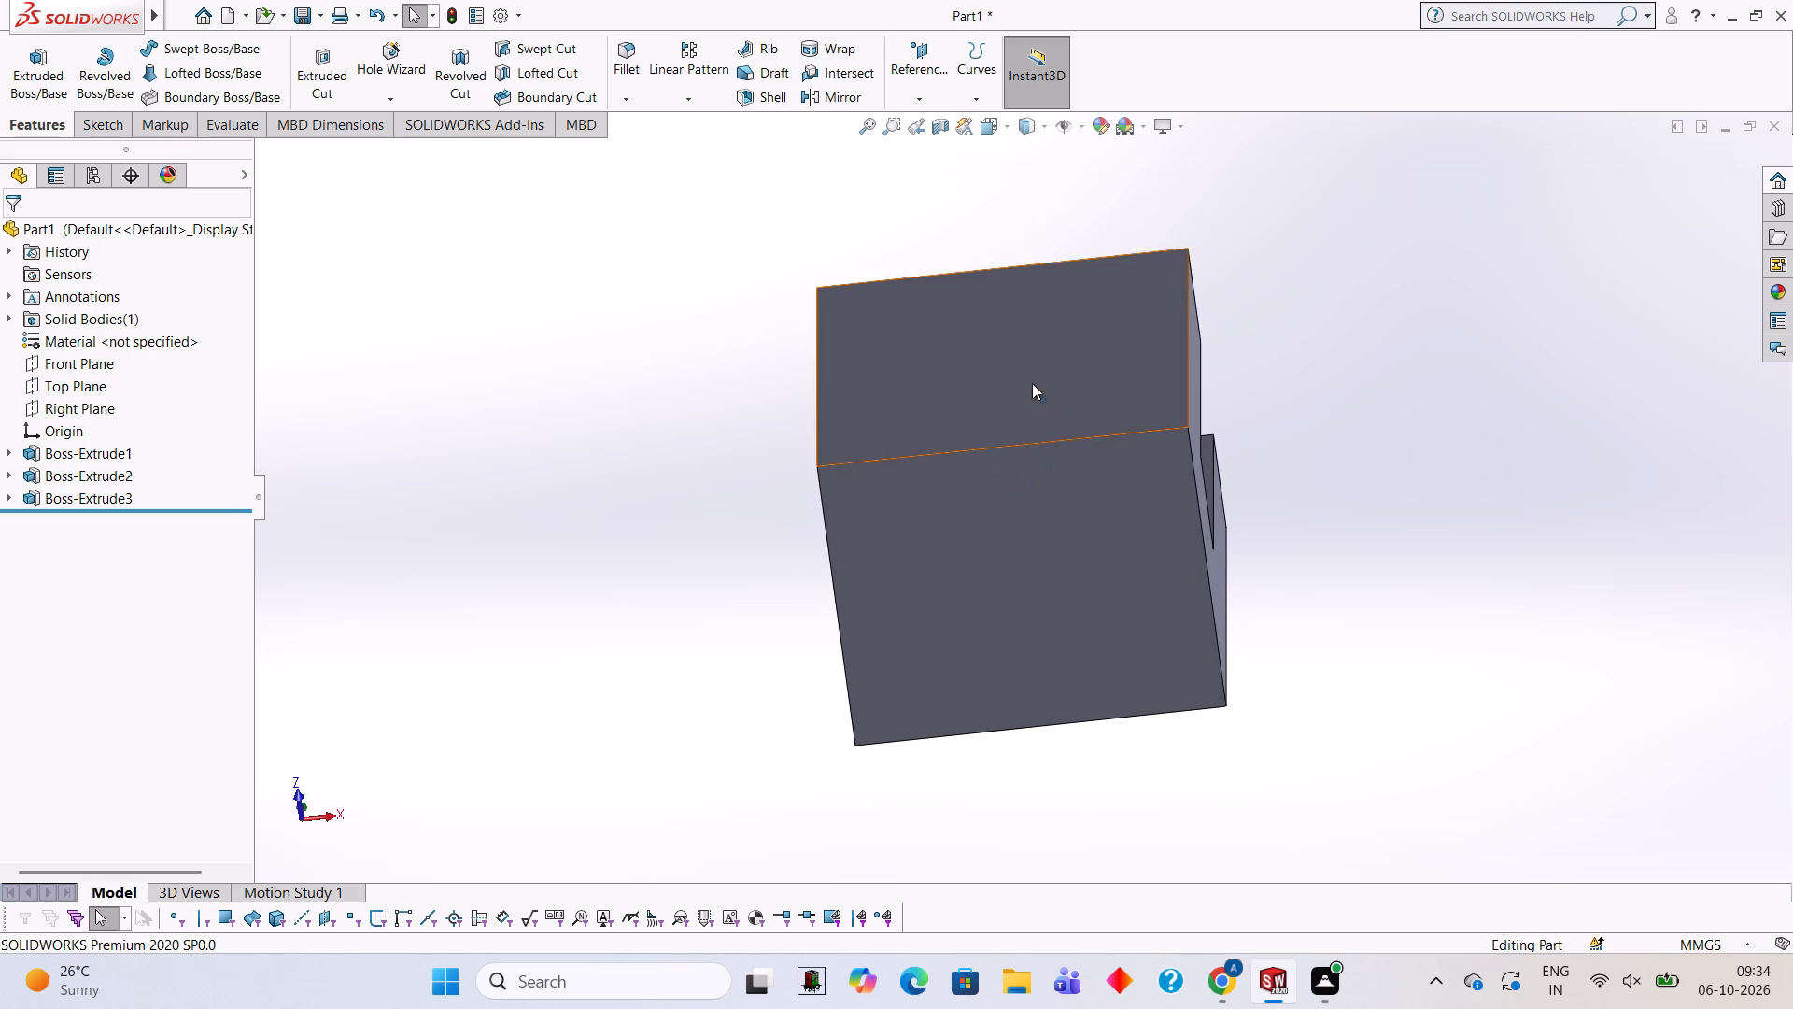
click(1122, 334)
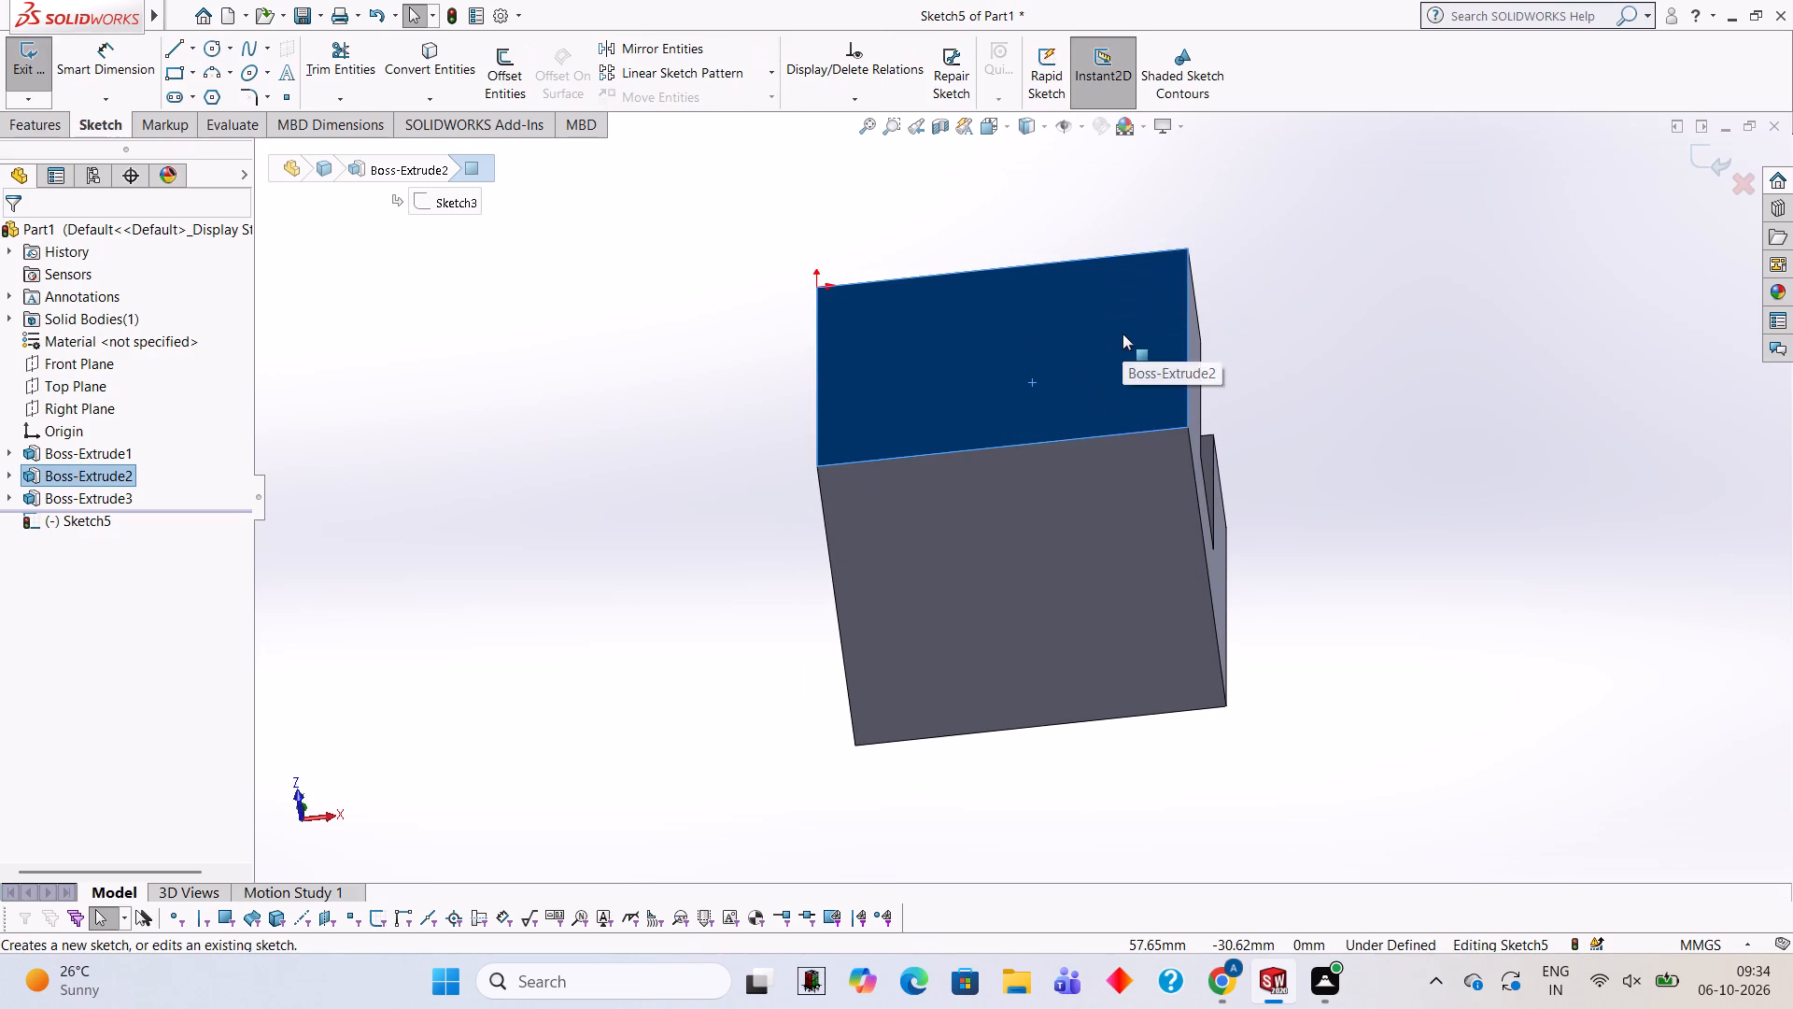
key(ctrl+8)
scroll(1108, 458, up, 3)
scroll(1108, 458, down, 2)
scroll(1110, 462, up, 3)
scroll(981, 533, down, 1)
scroll(965, 628, down, 1)
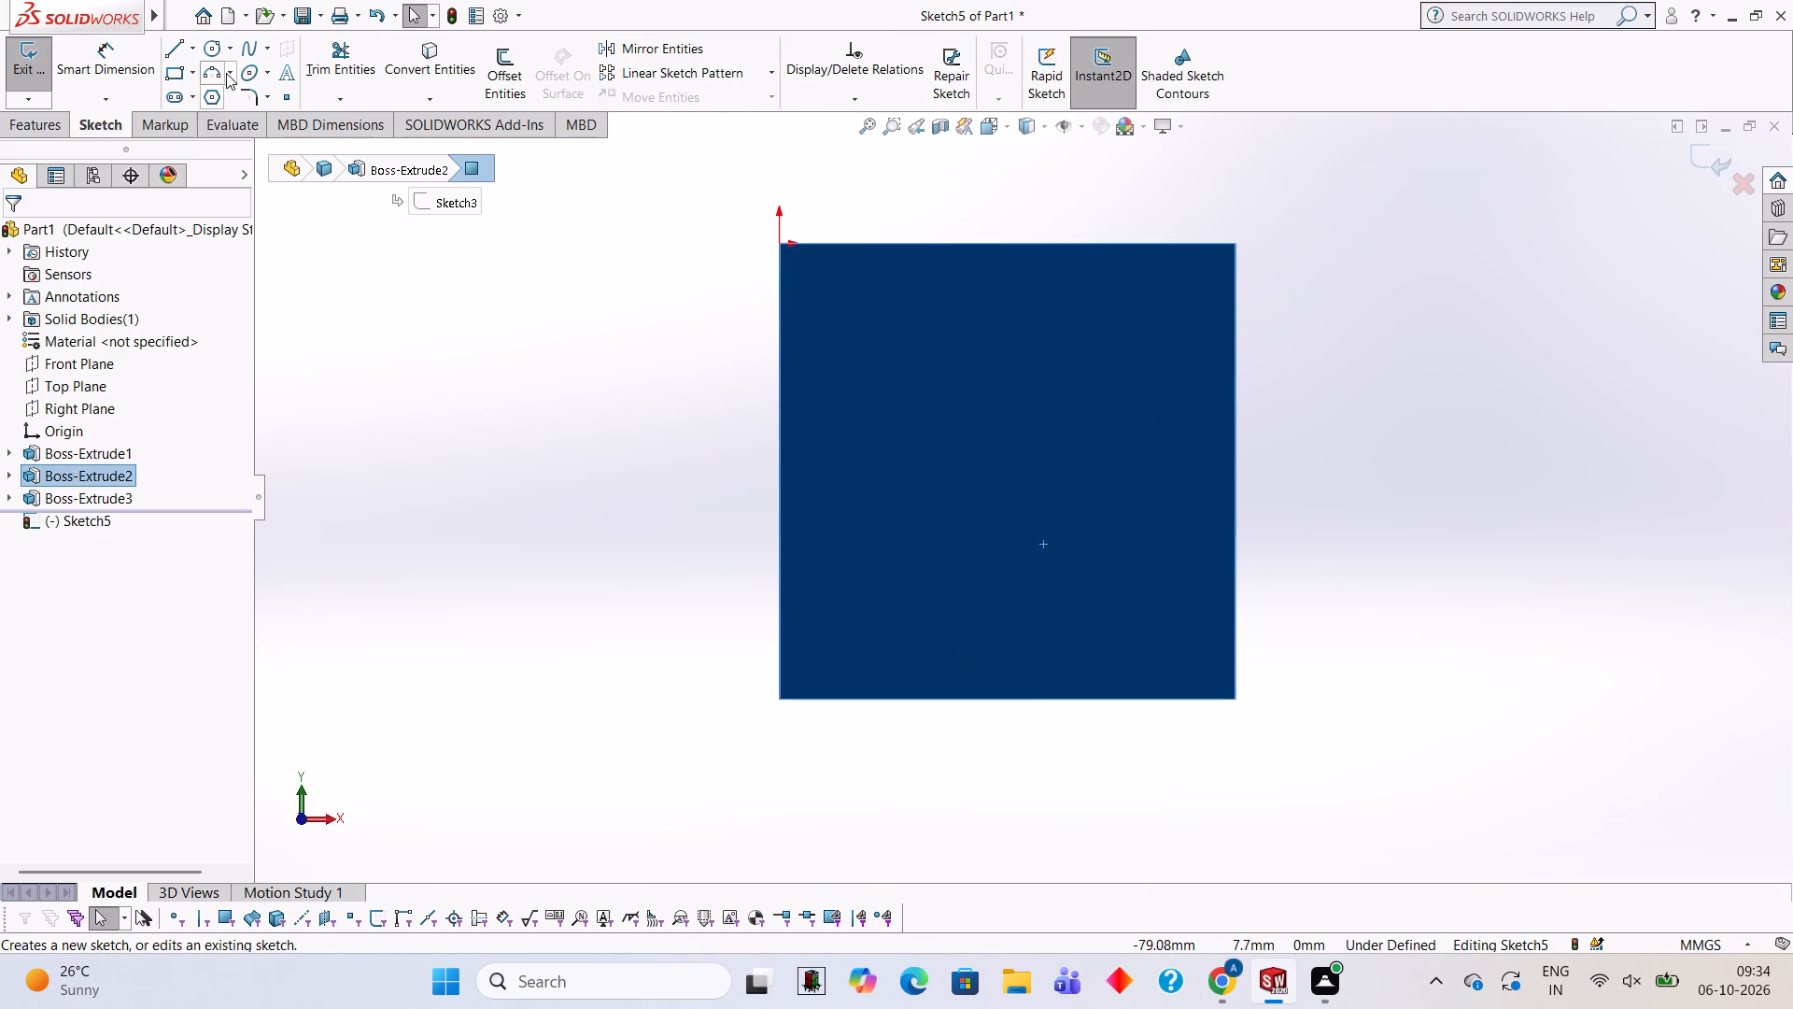
click(217, 40)
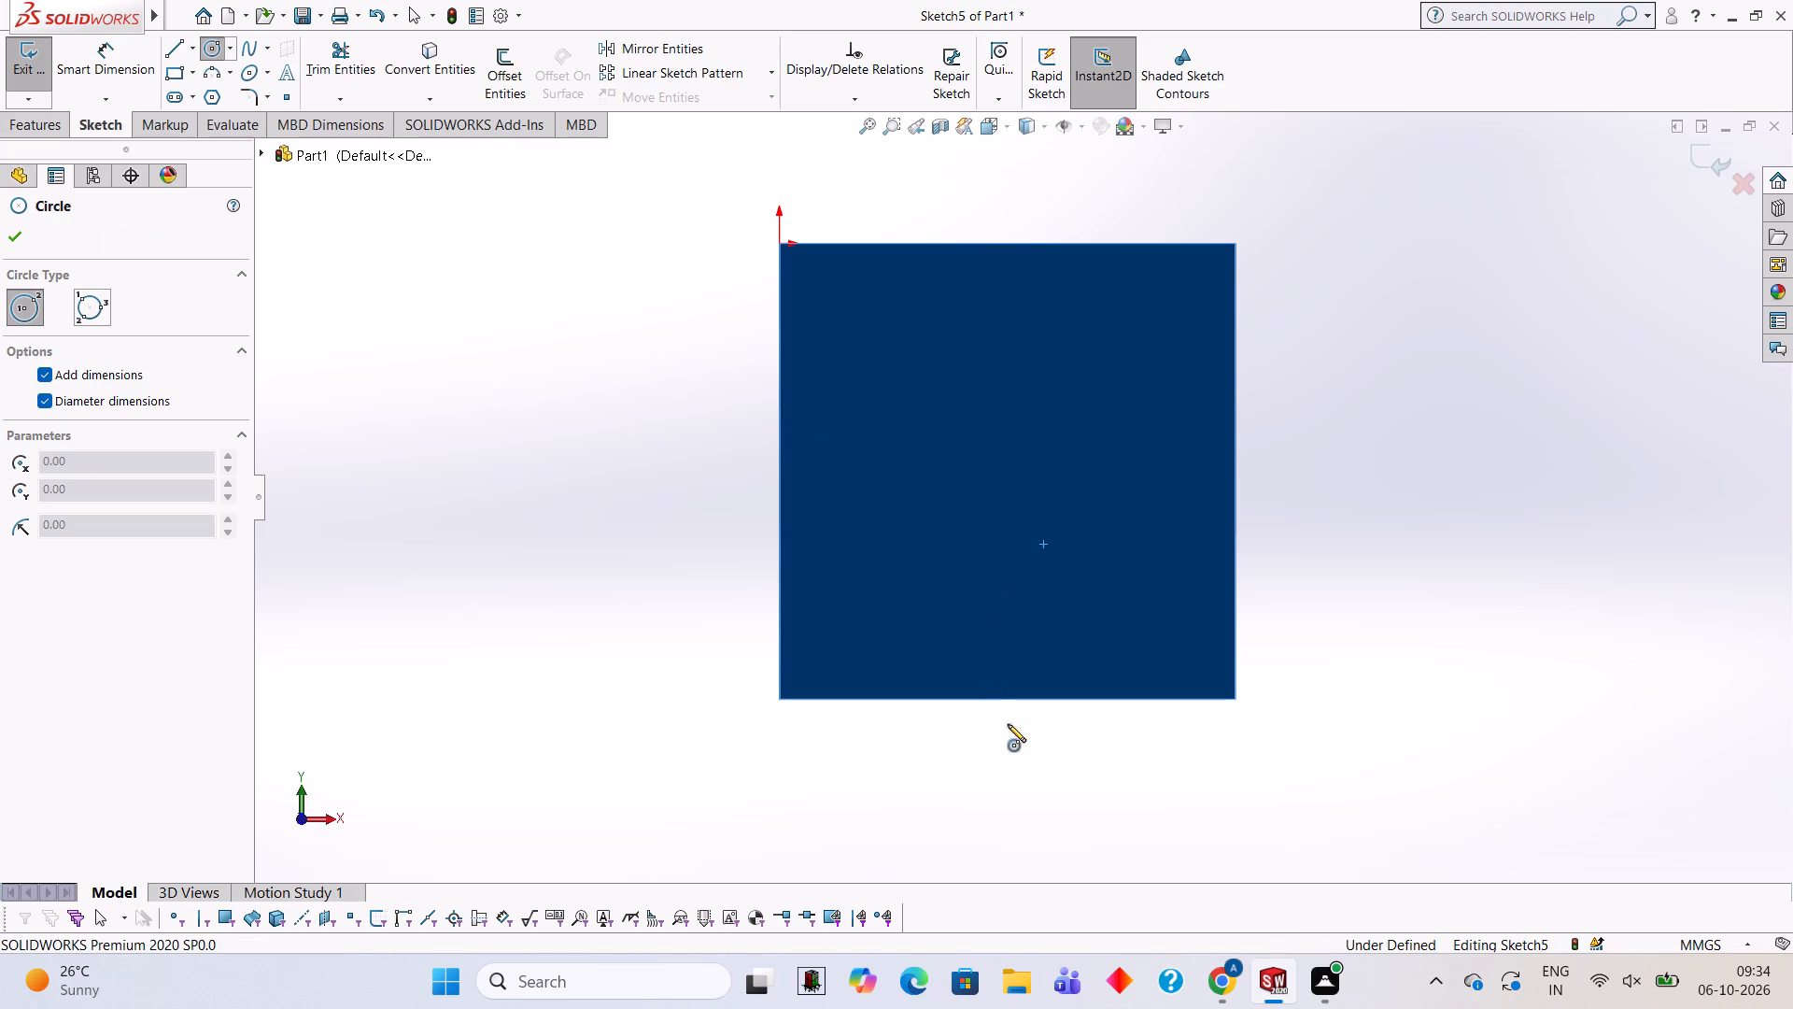
click(1006, 701)
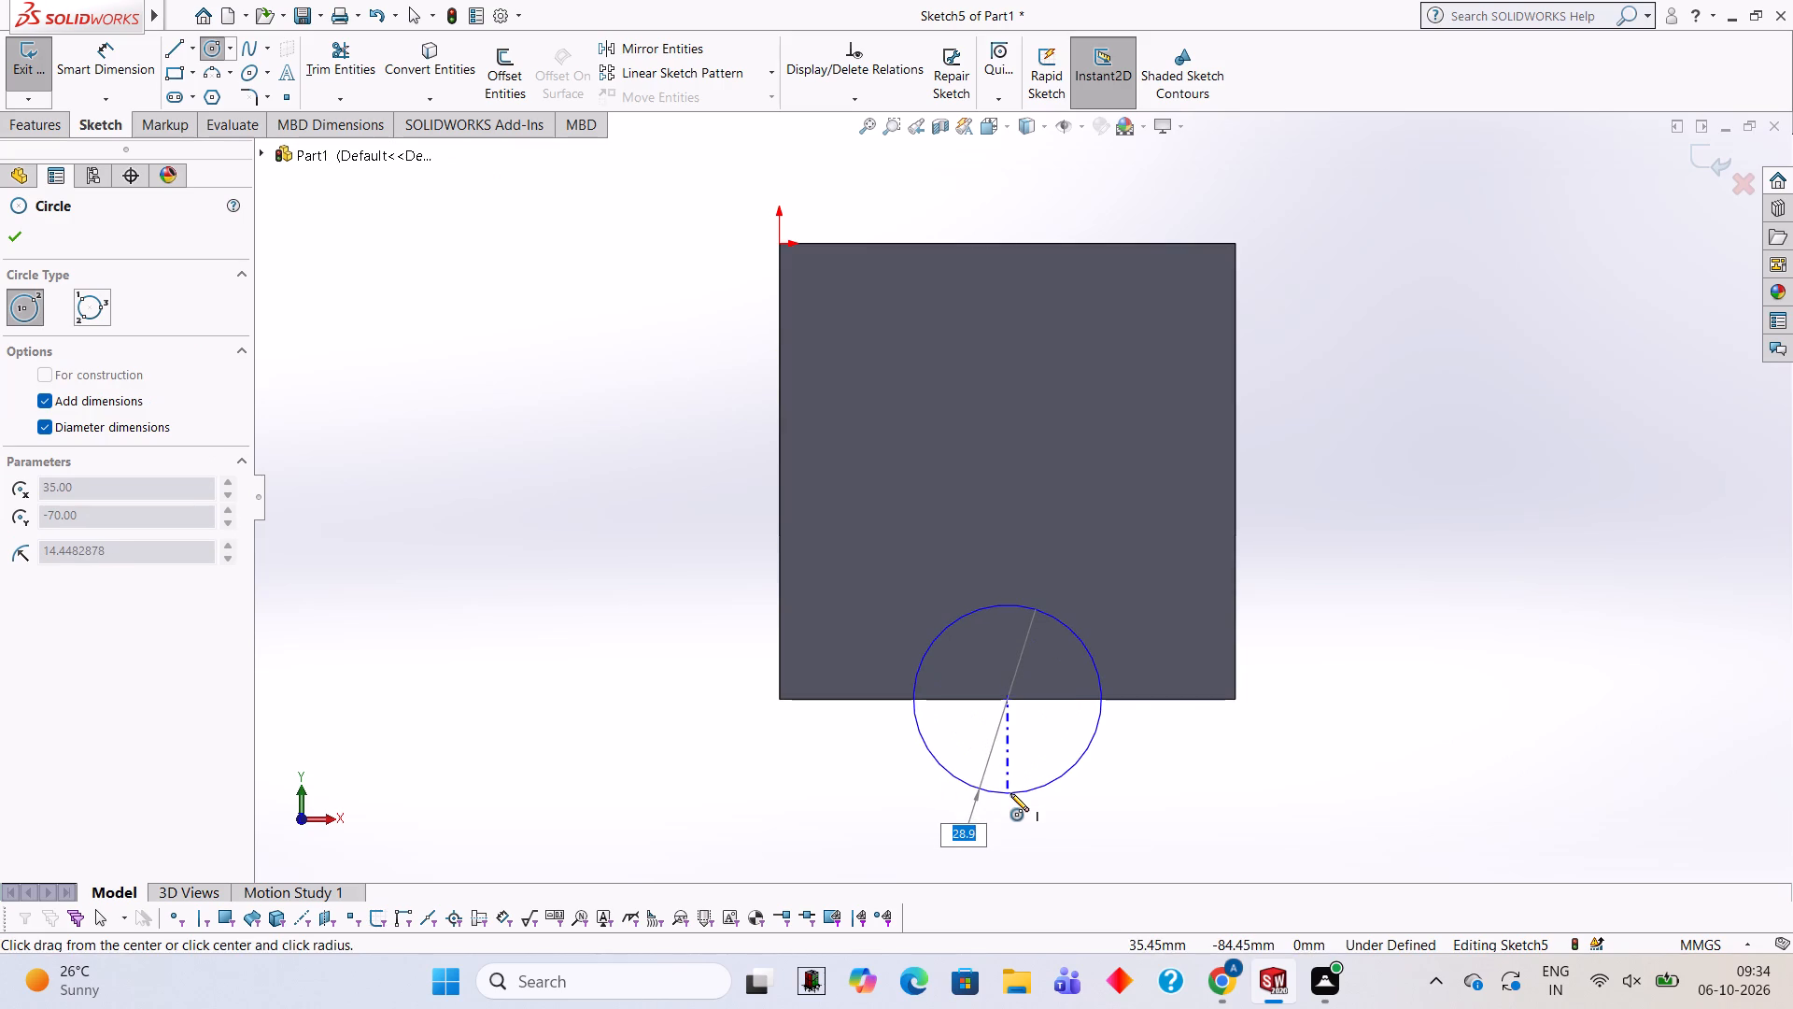
text(40)
key(Return)
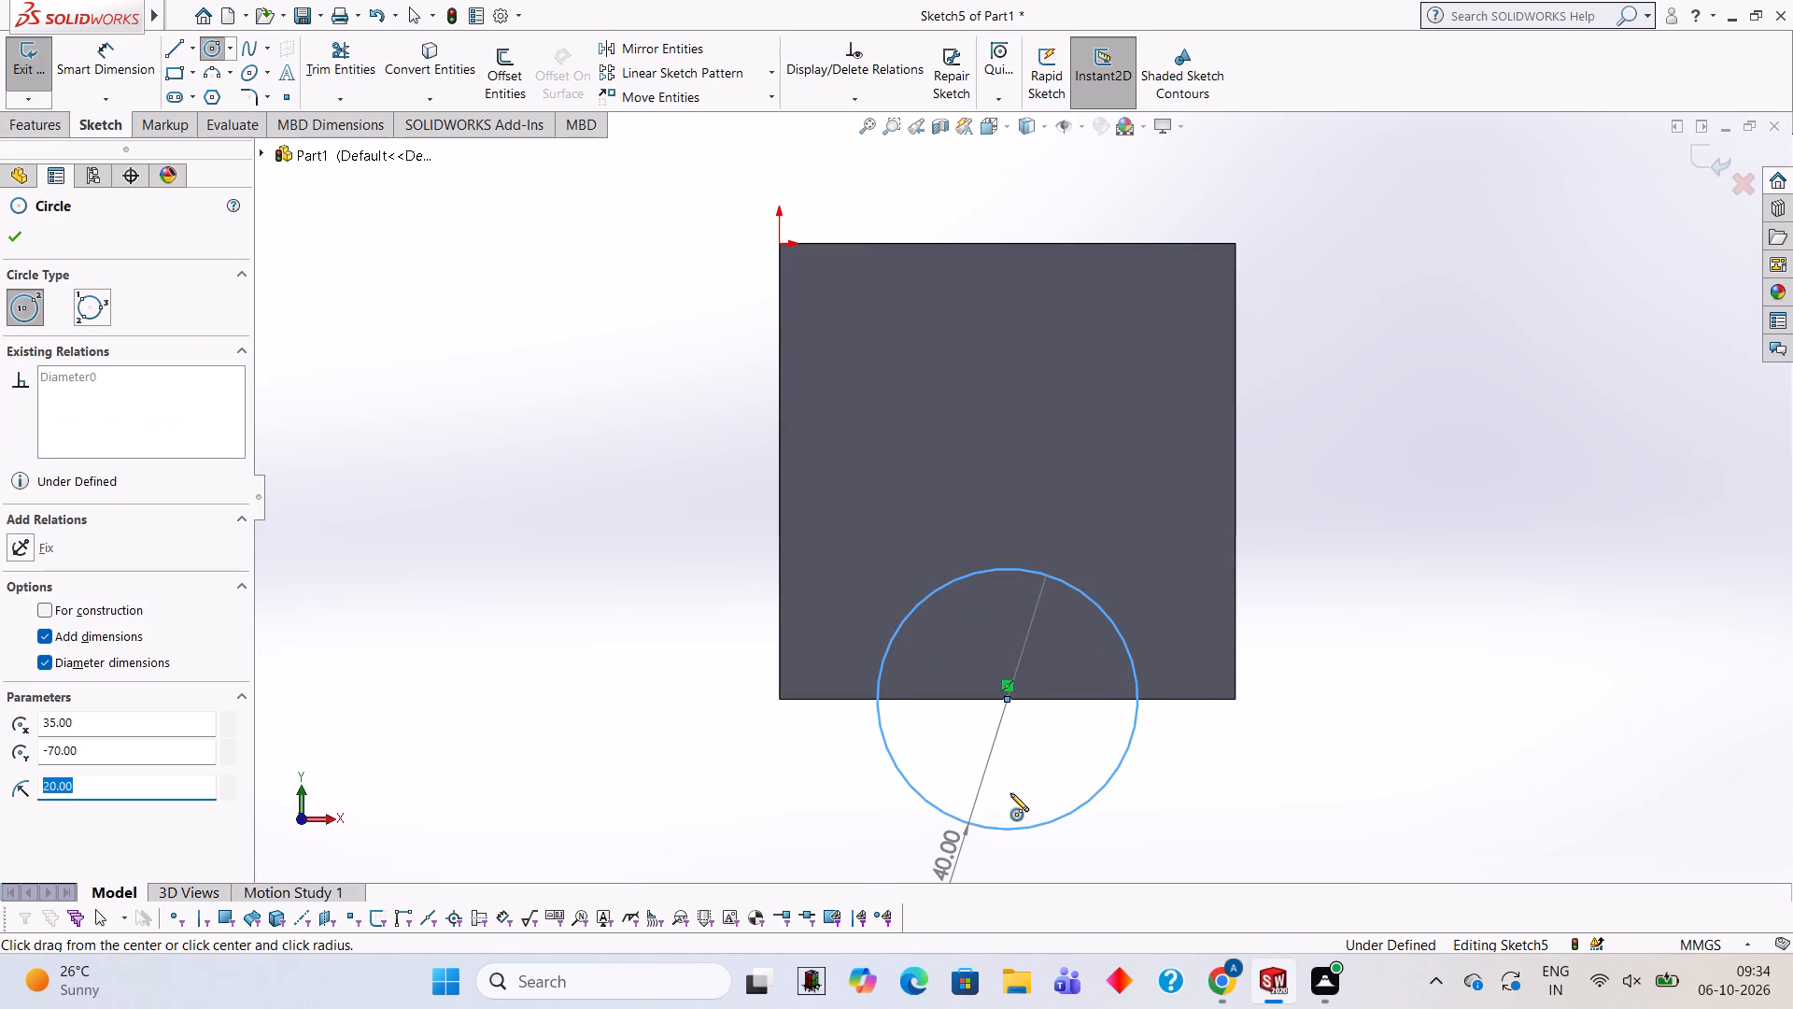
Draw a 40 mm horizontal line across the circle's diameter, along the block's bottom edge.
click(165, 54)
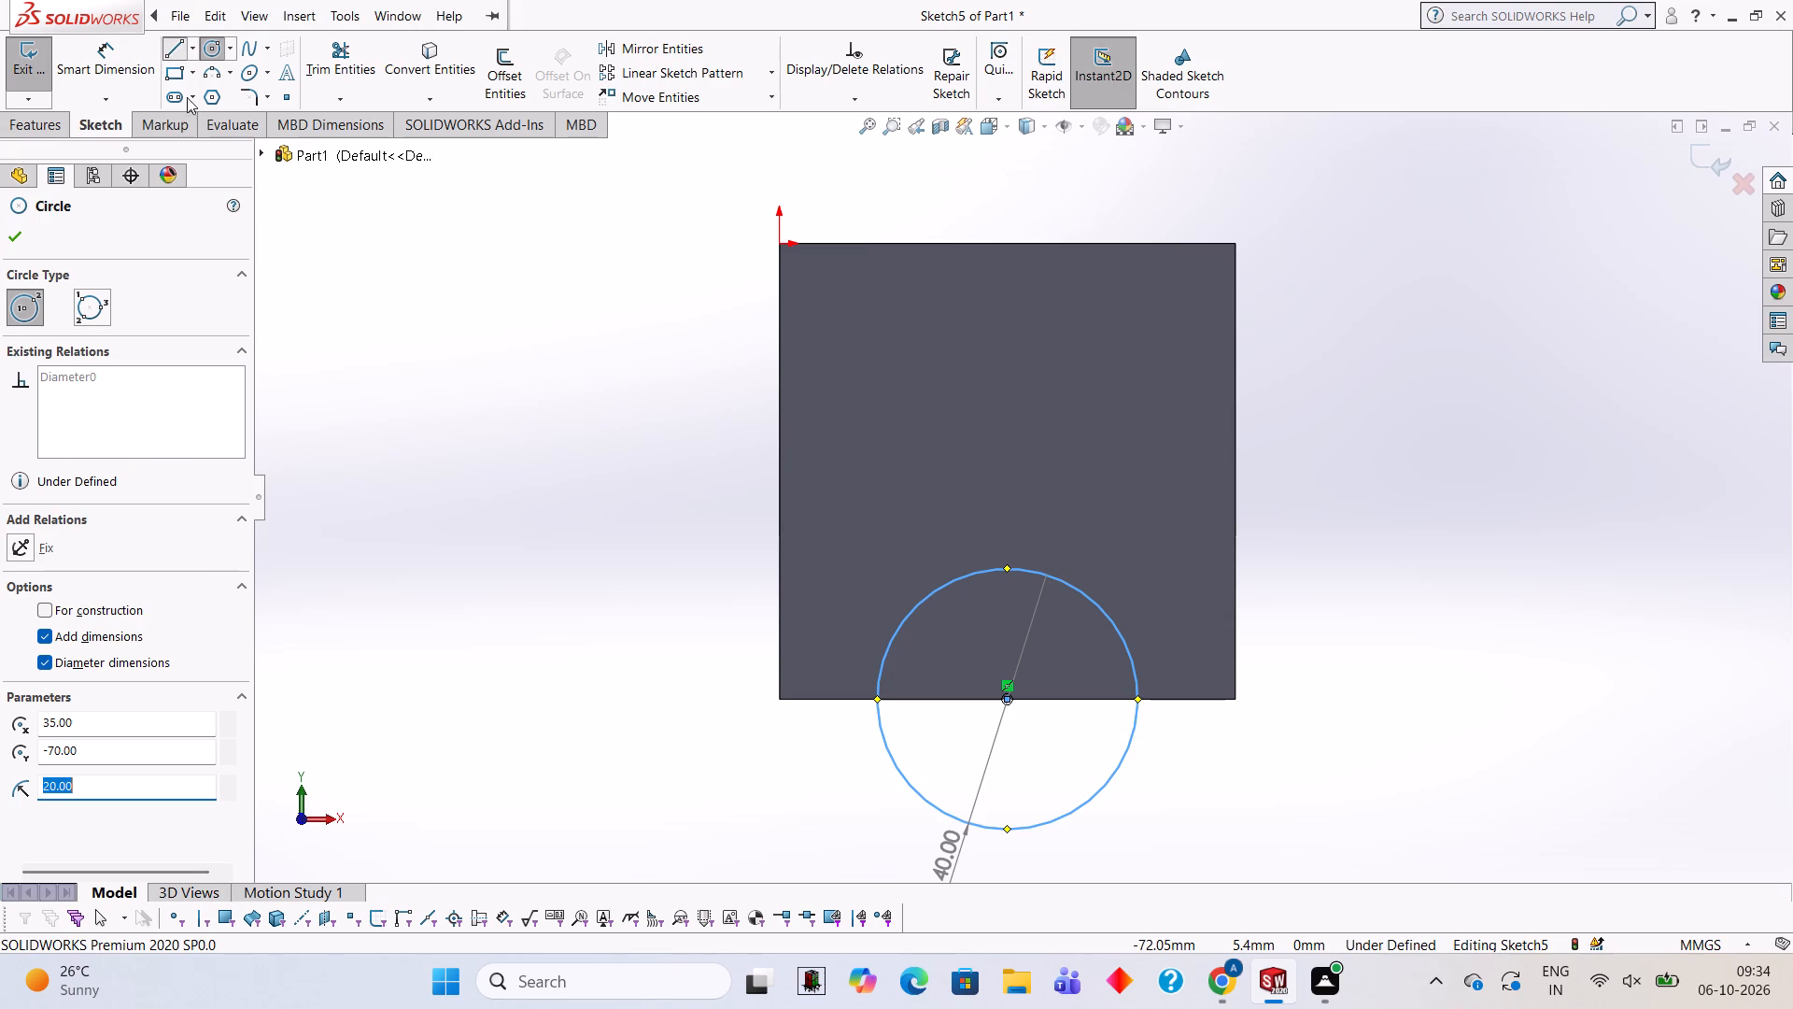
click(879, 701)
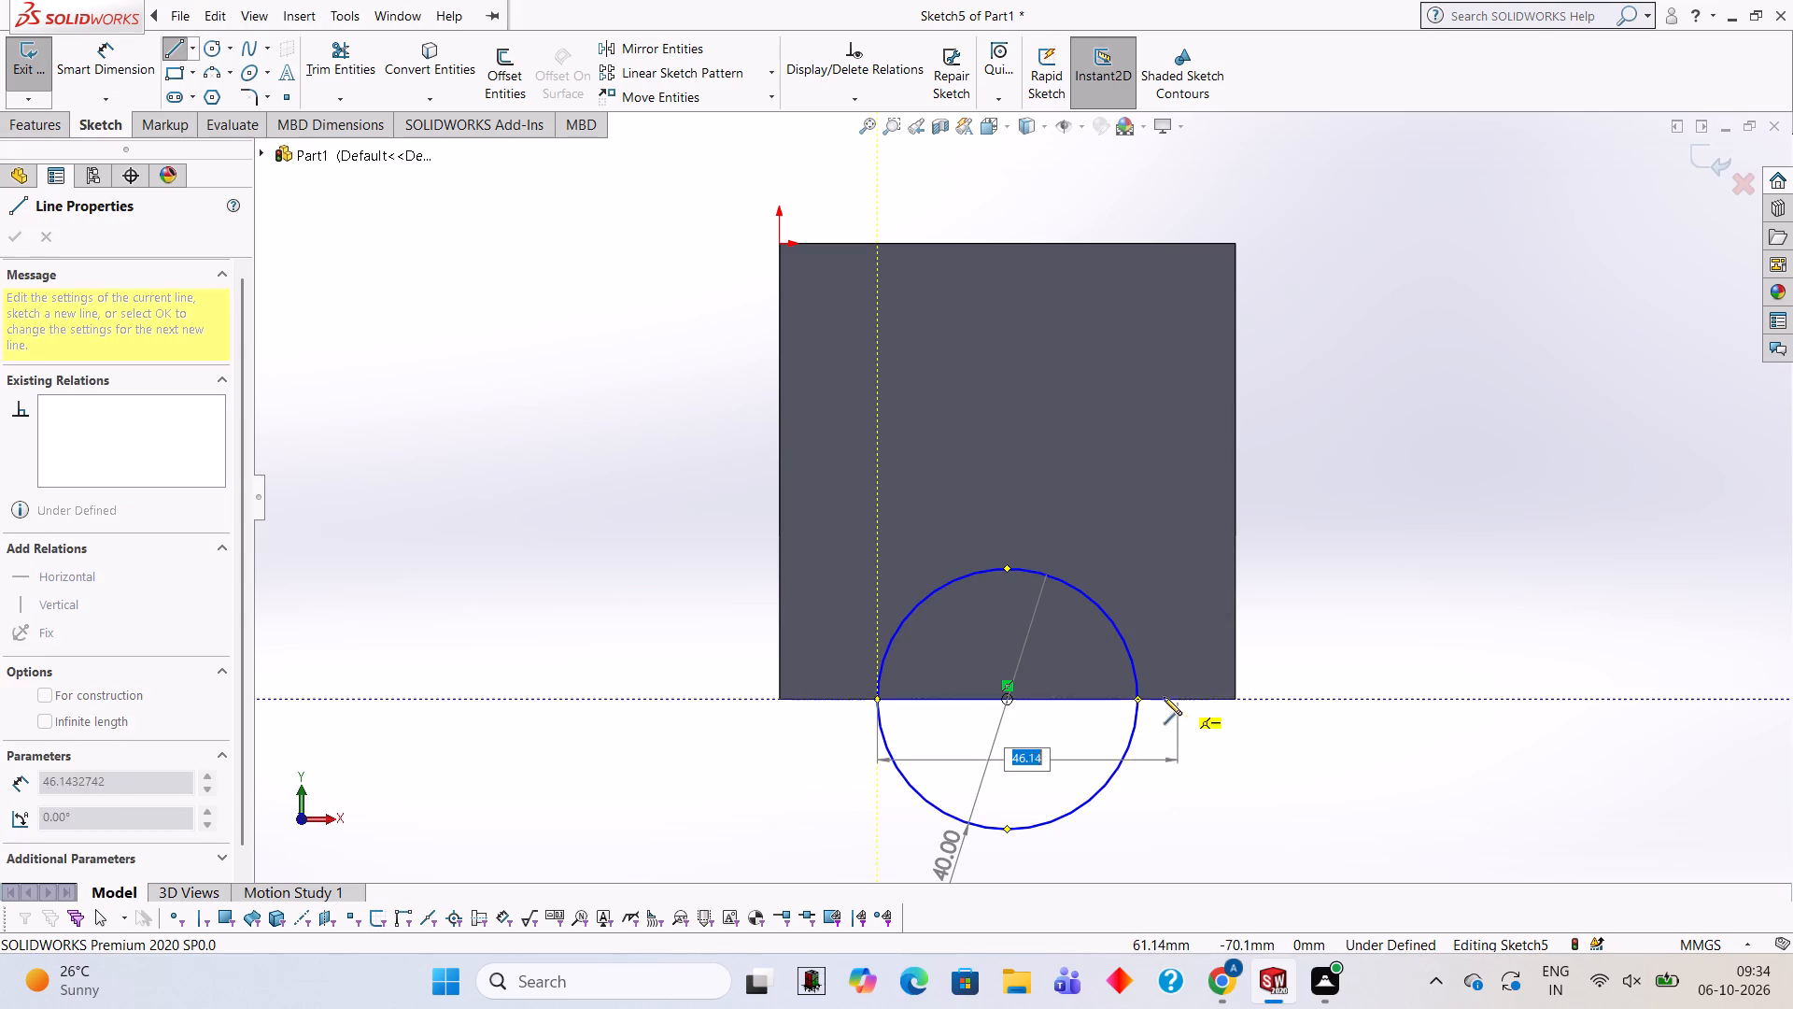
click(1137, 700)
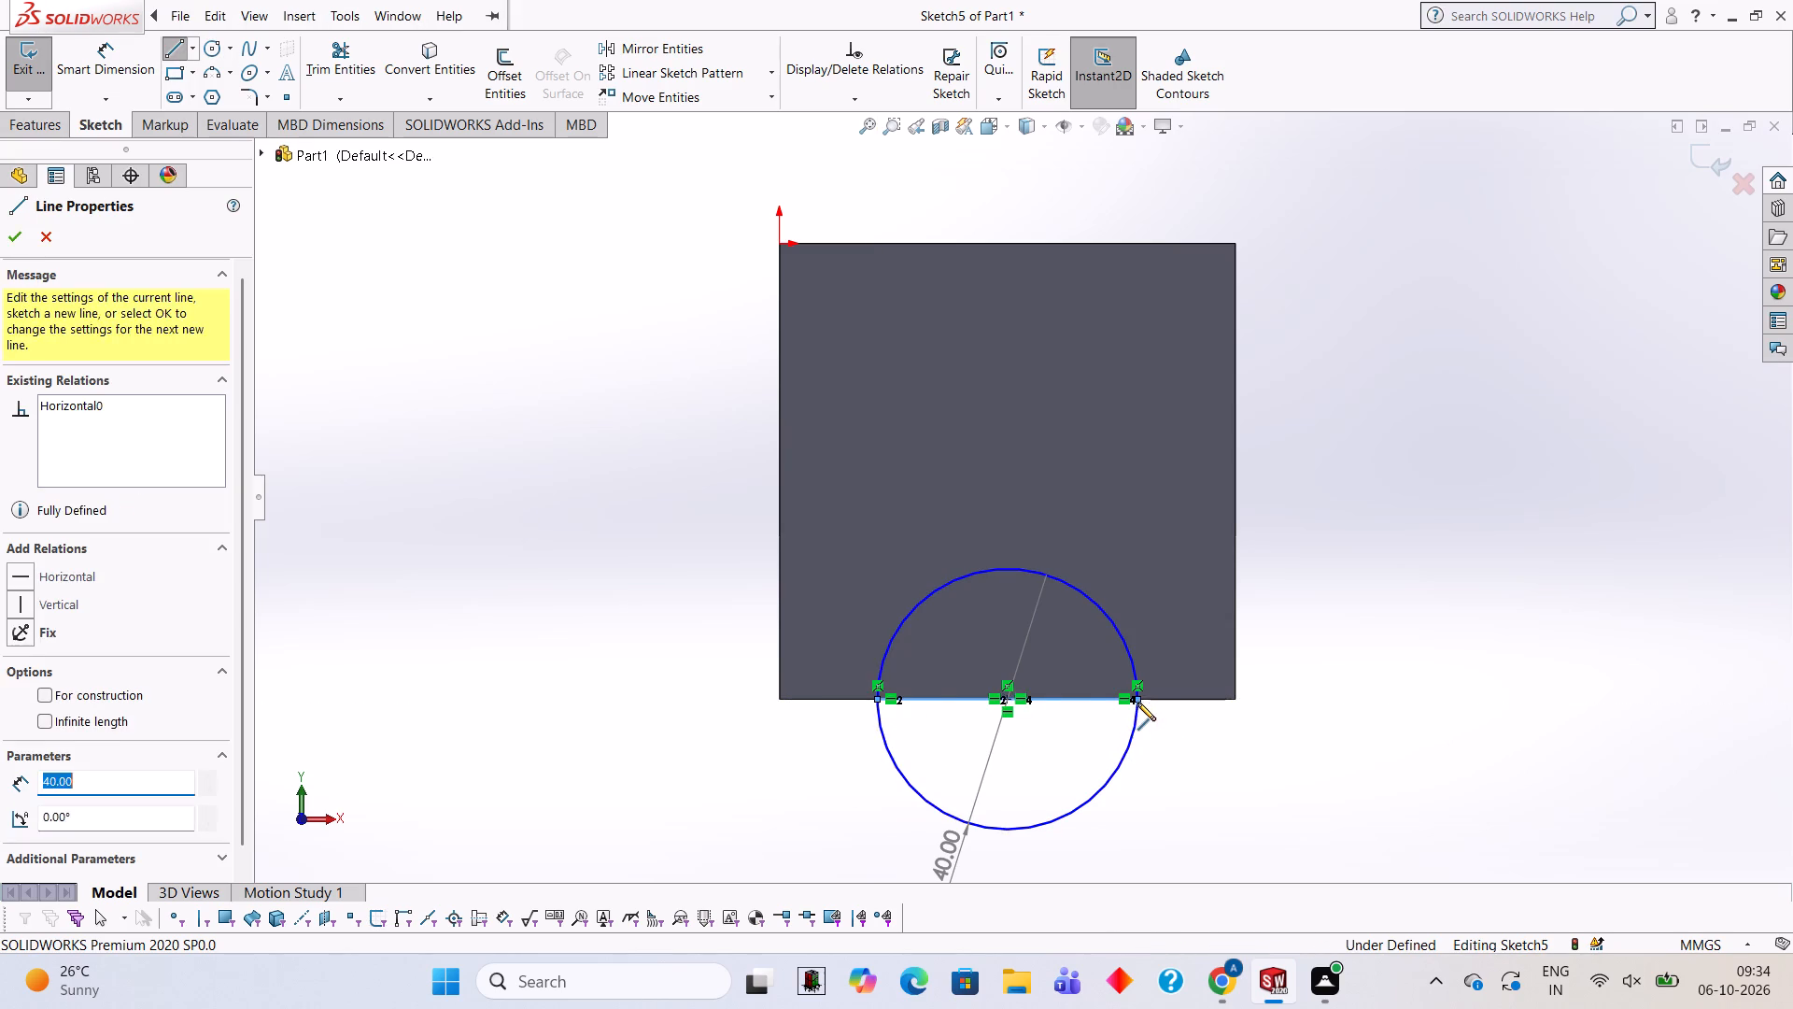
key(Escape)
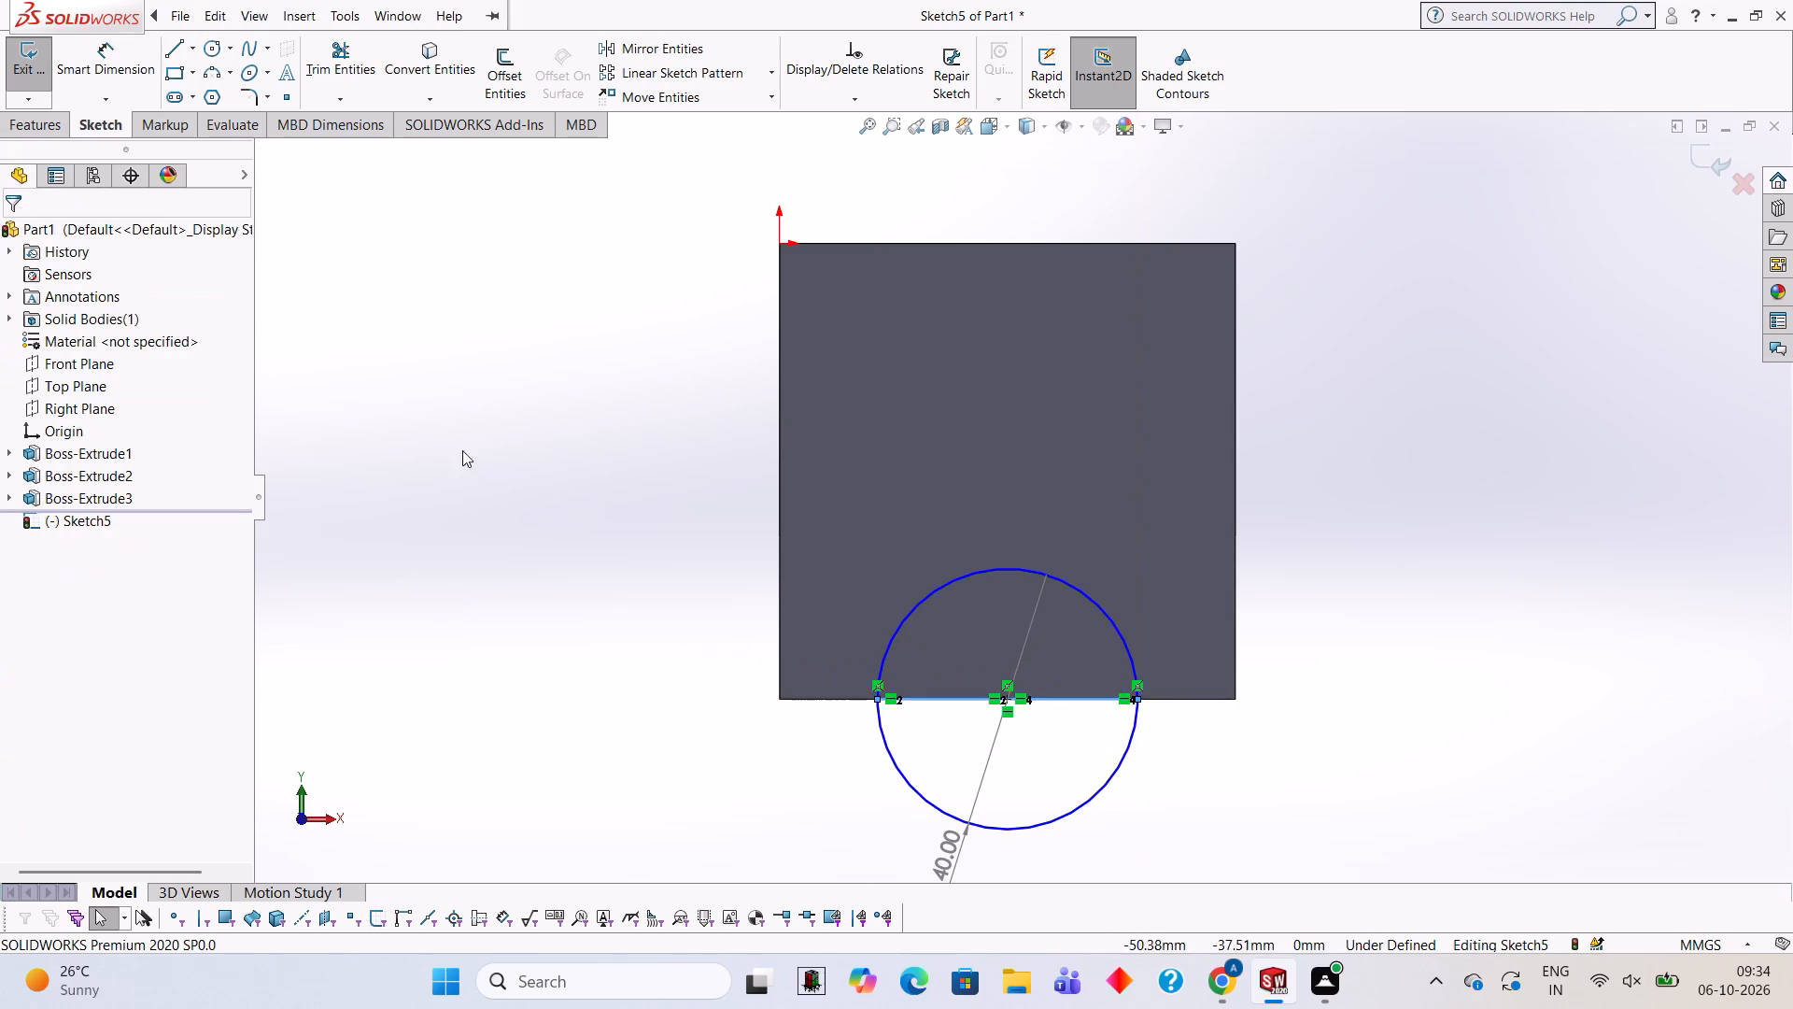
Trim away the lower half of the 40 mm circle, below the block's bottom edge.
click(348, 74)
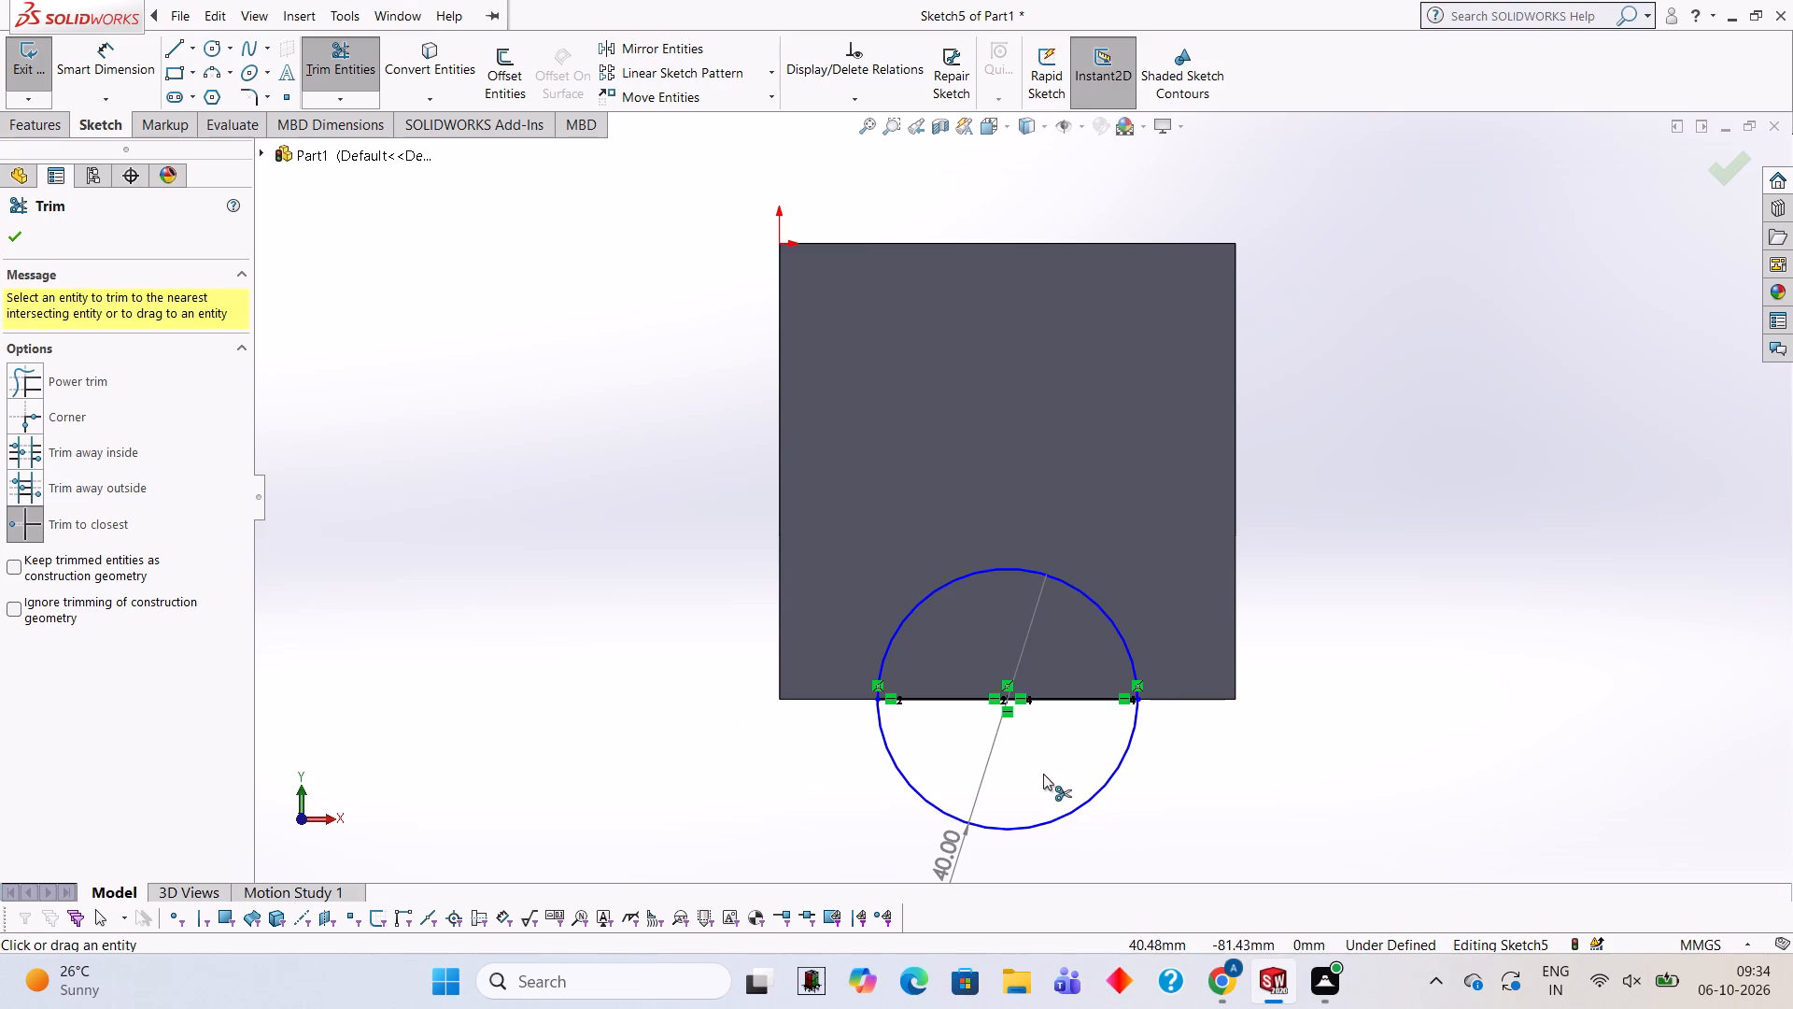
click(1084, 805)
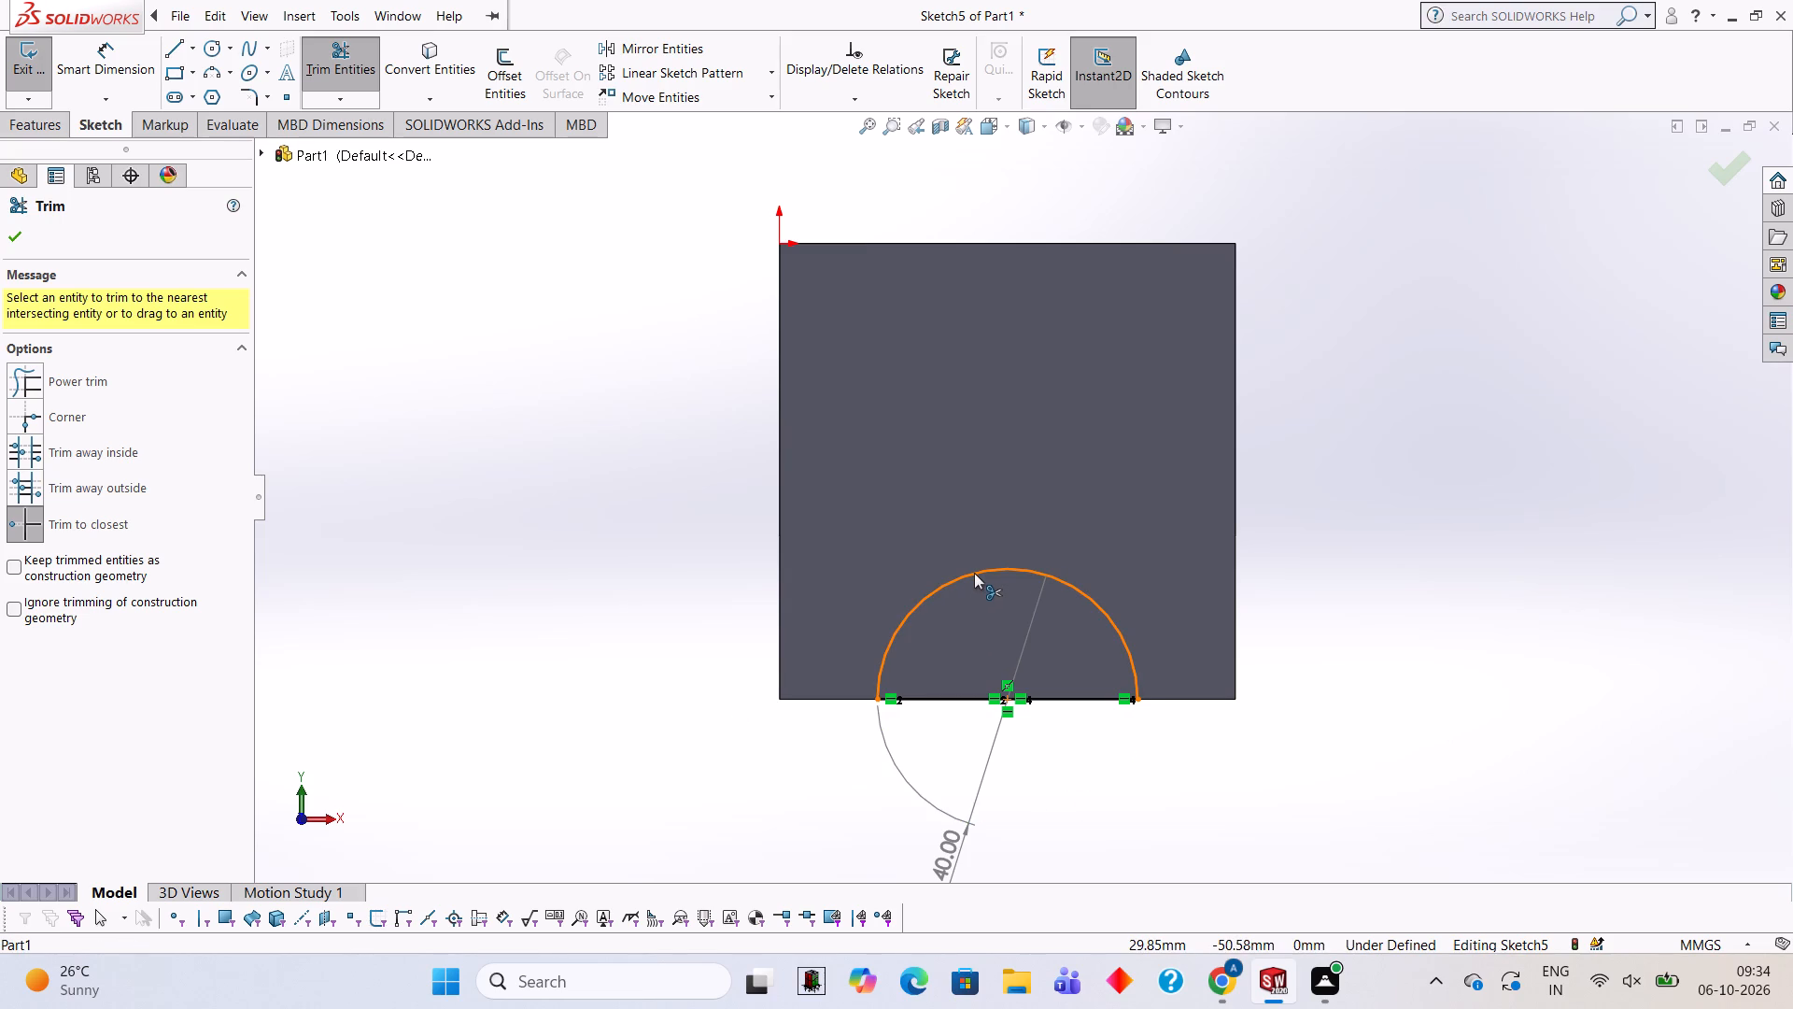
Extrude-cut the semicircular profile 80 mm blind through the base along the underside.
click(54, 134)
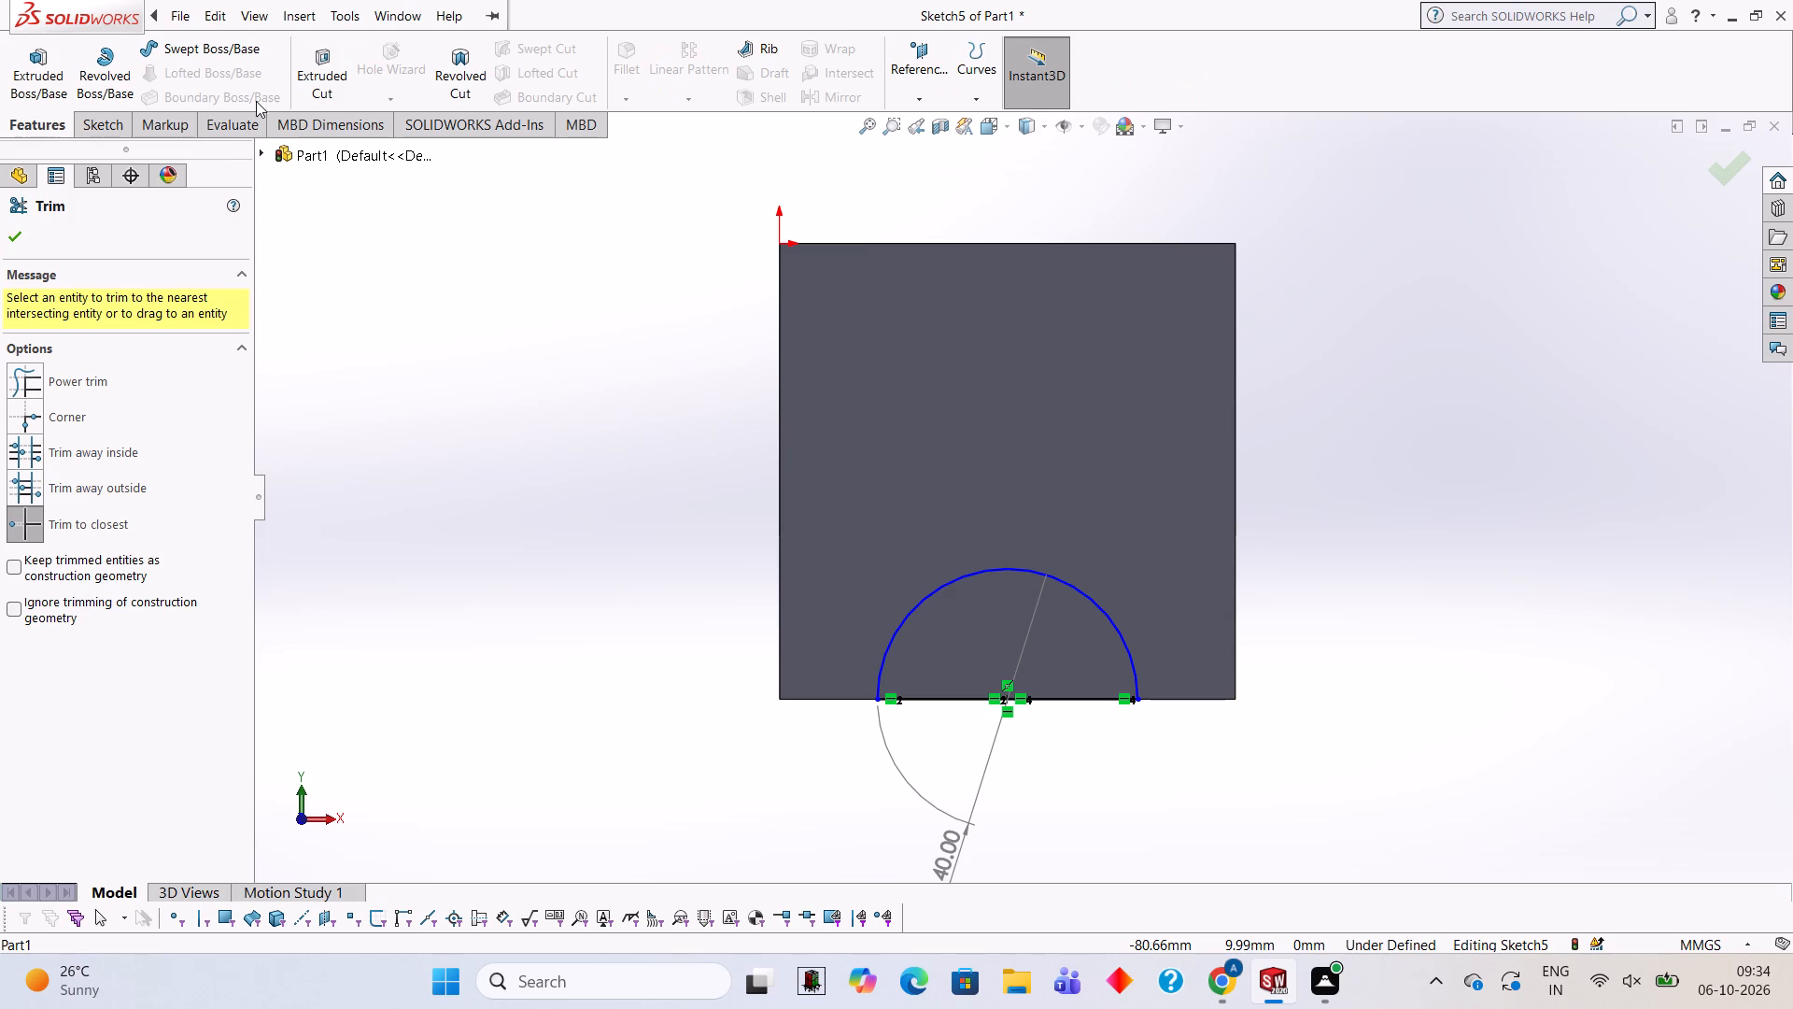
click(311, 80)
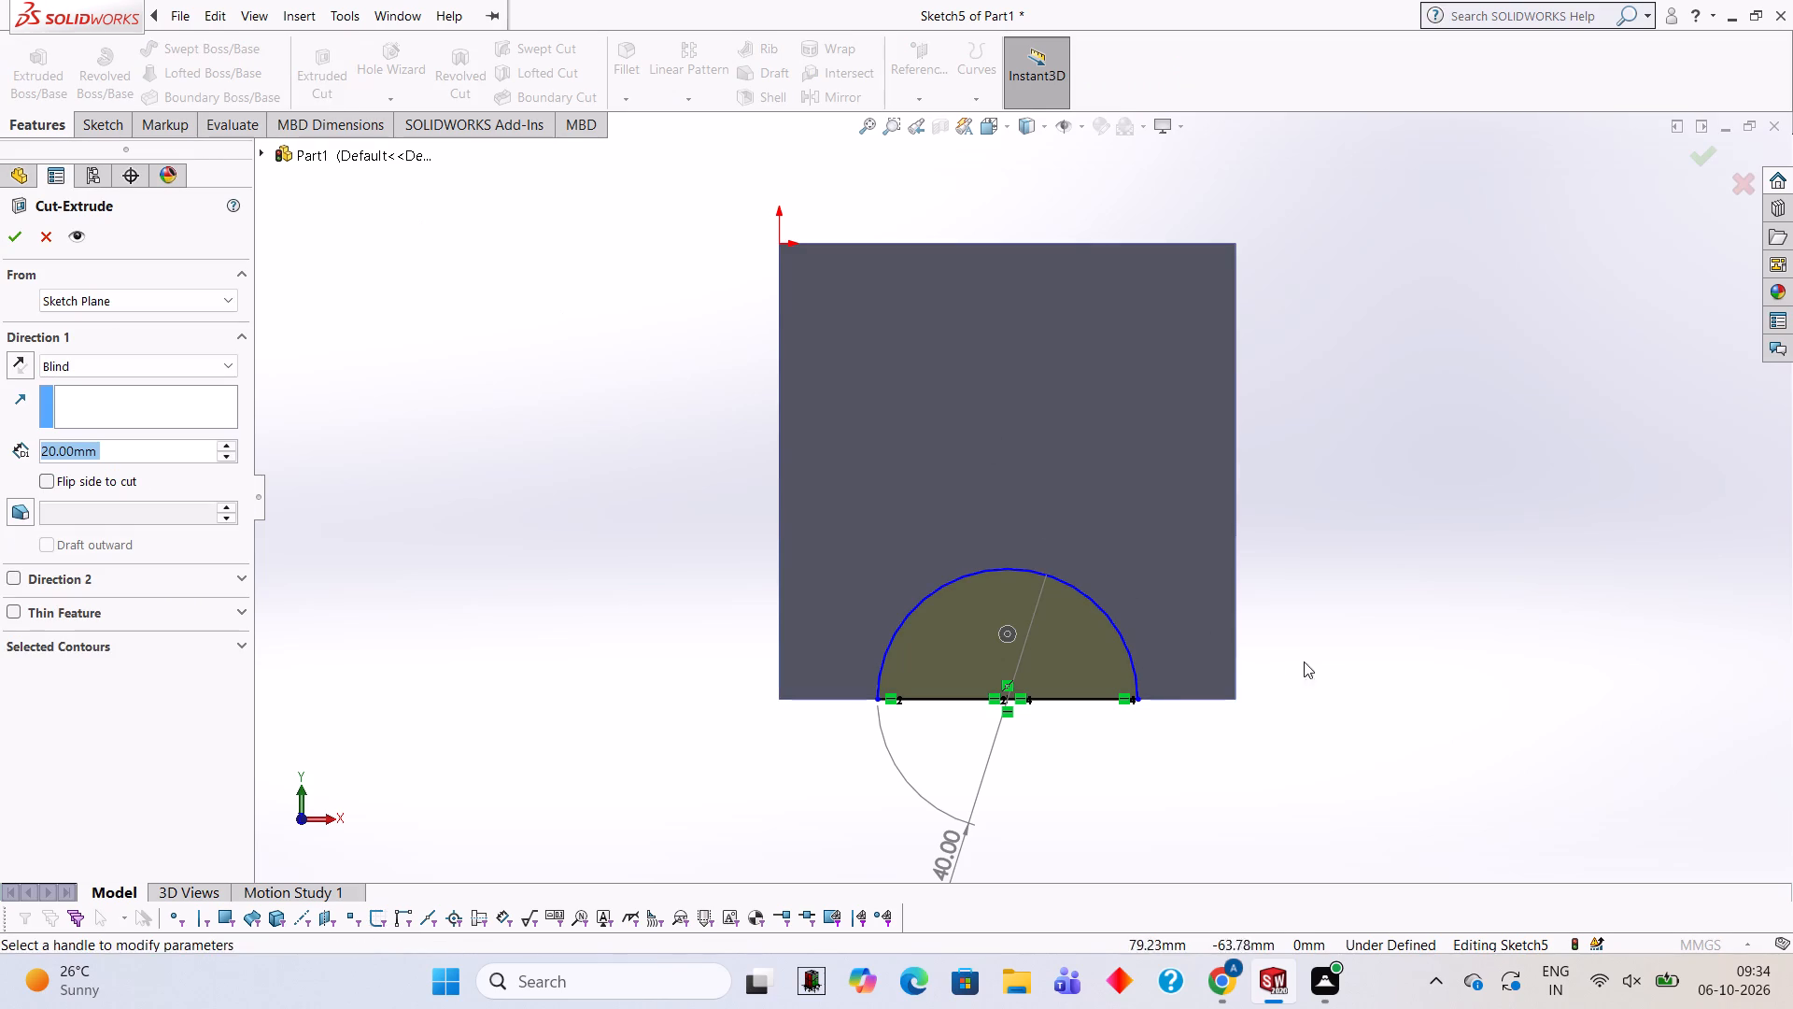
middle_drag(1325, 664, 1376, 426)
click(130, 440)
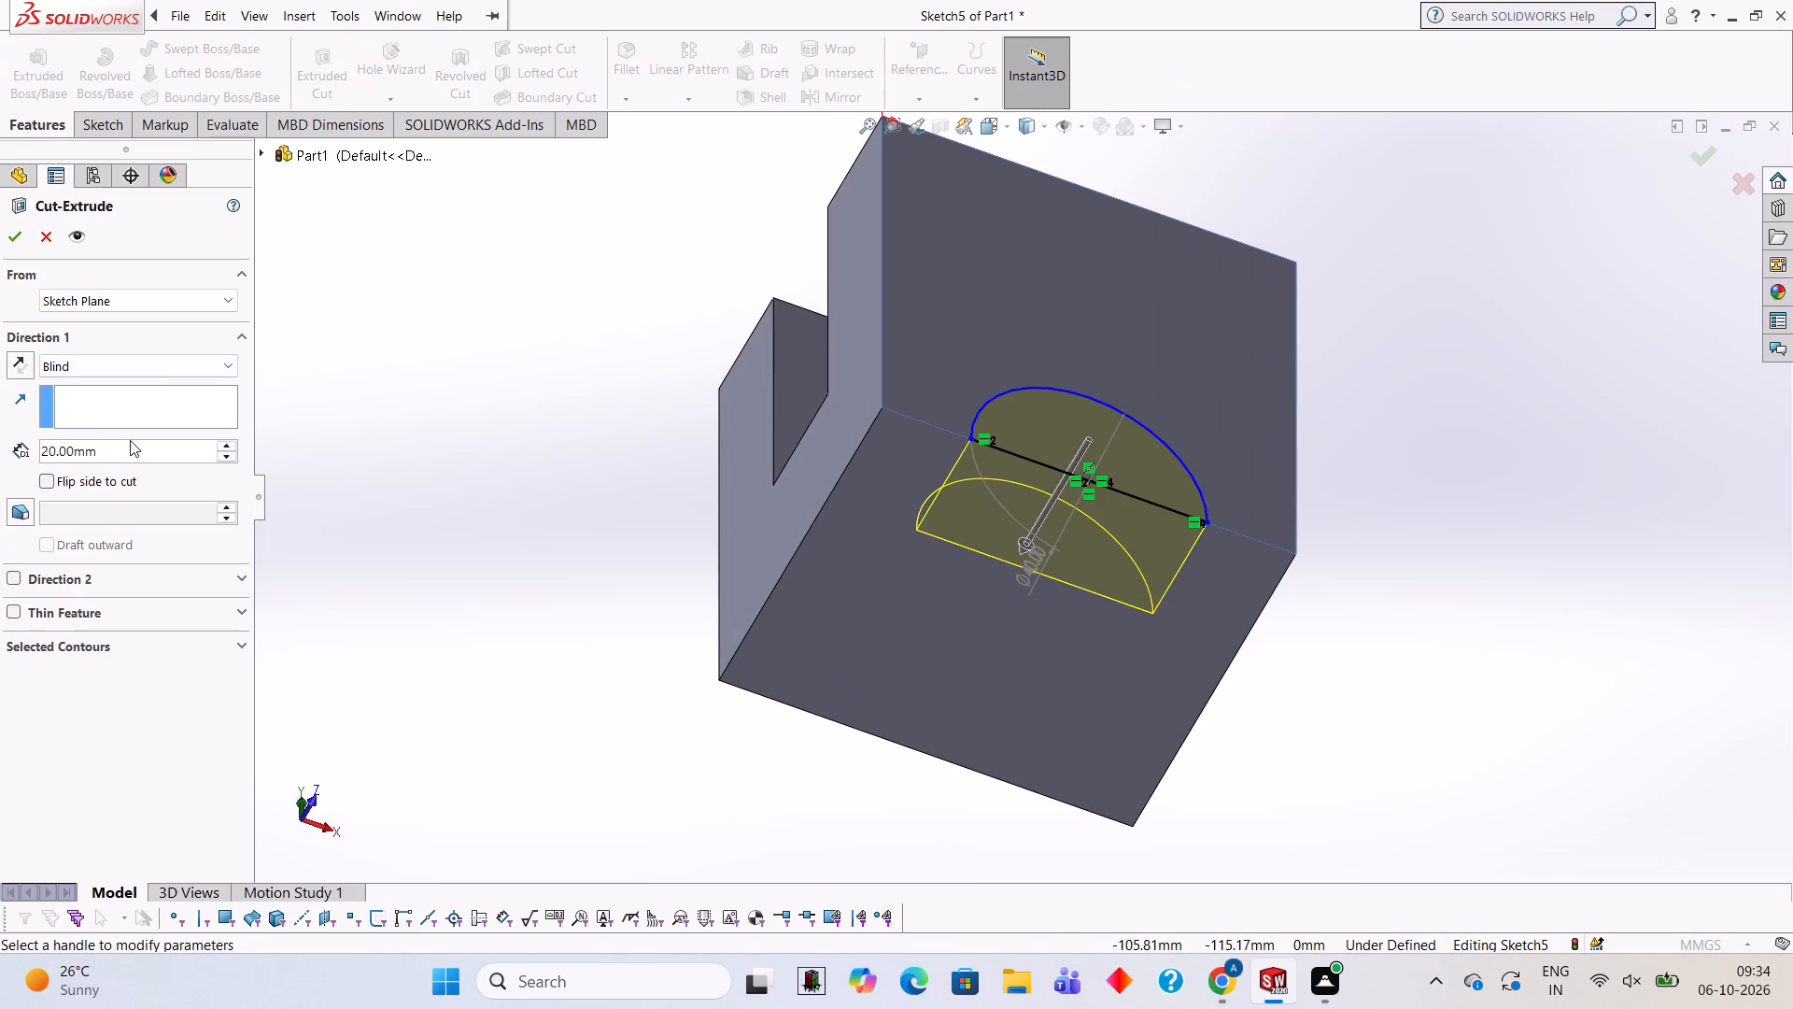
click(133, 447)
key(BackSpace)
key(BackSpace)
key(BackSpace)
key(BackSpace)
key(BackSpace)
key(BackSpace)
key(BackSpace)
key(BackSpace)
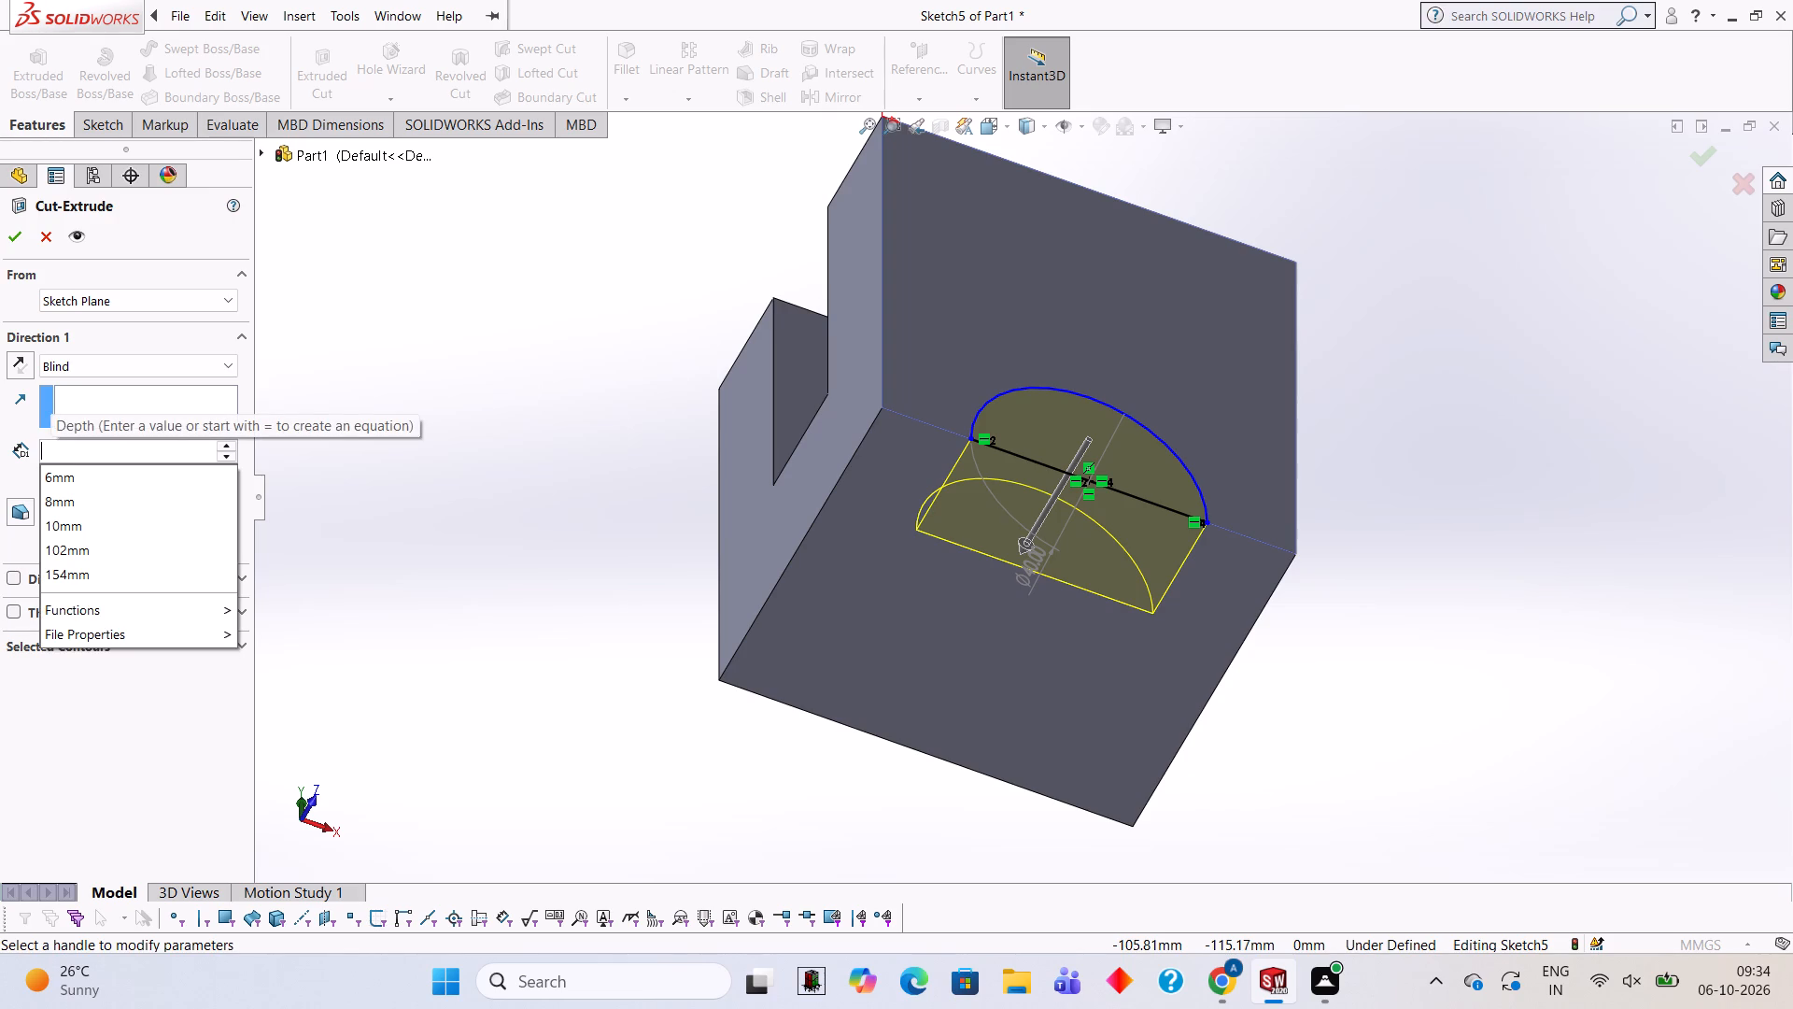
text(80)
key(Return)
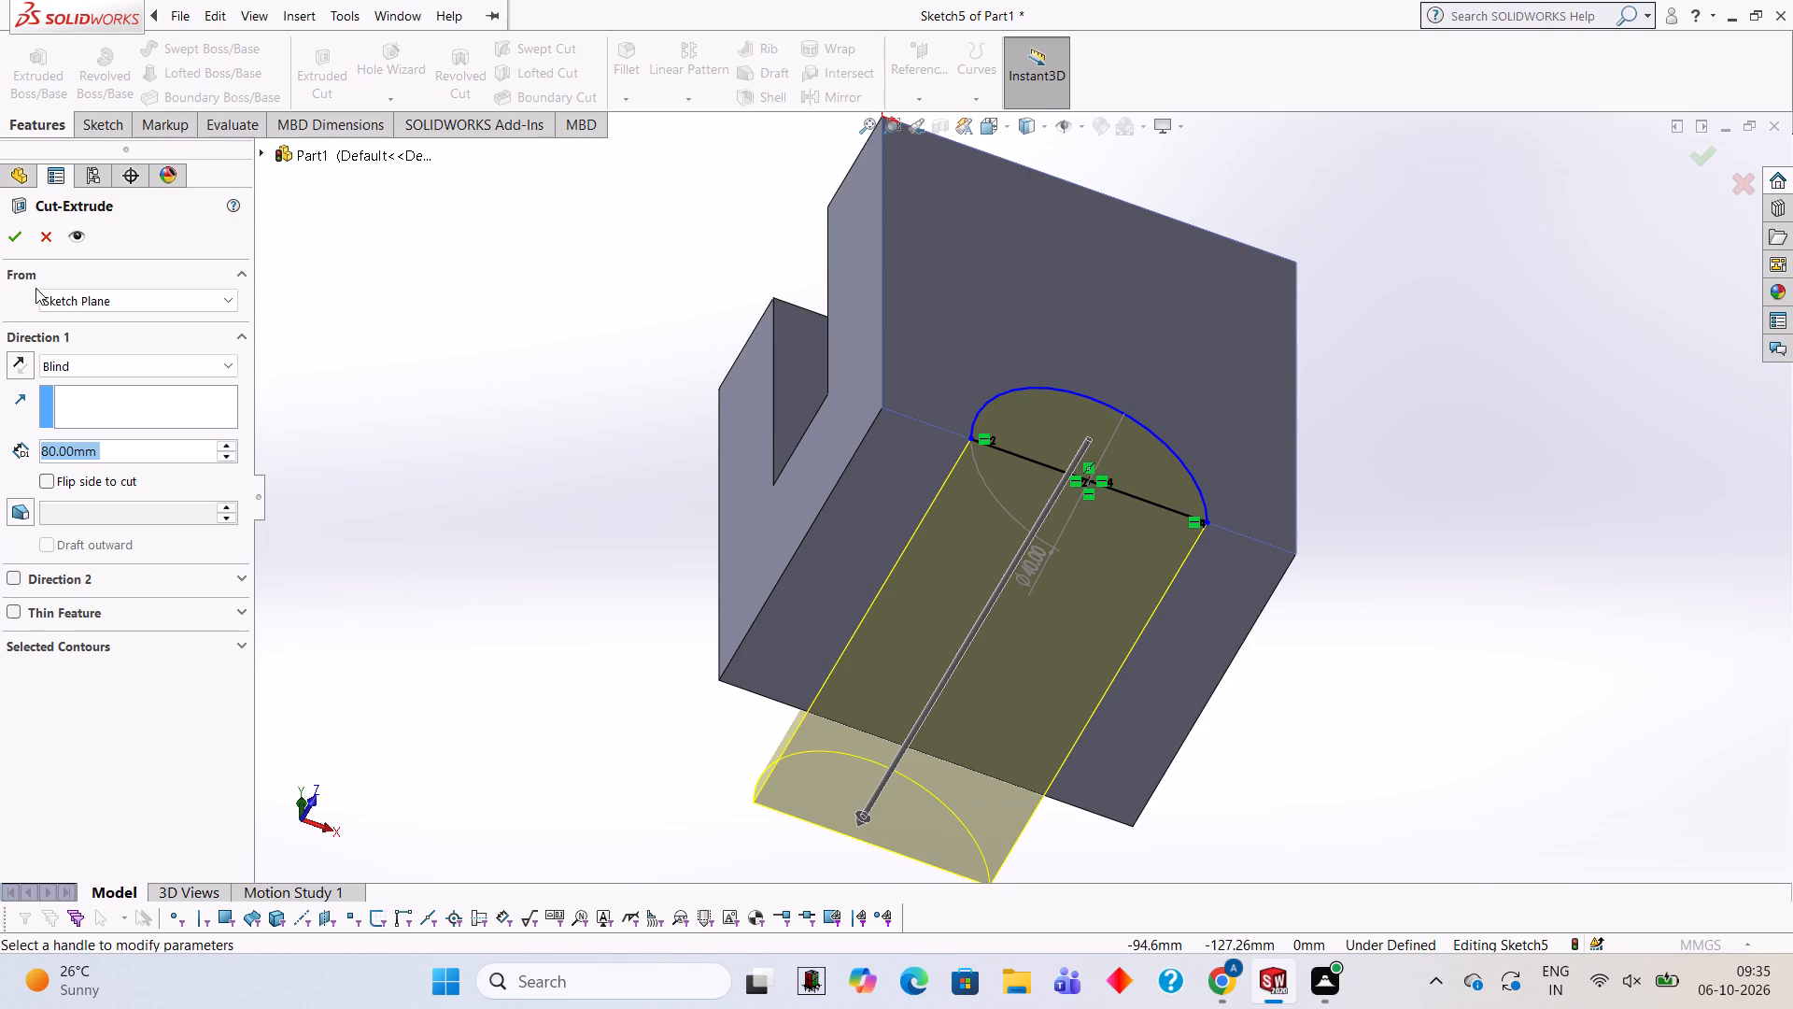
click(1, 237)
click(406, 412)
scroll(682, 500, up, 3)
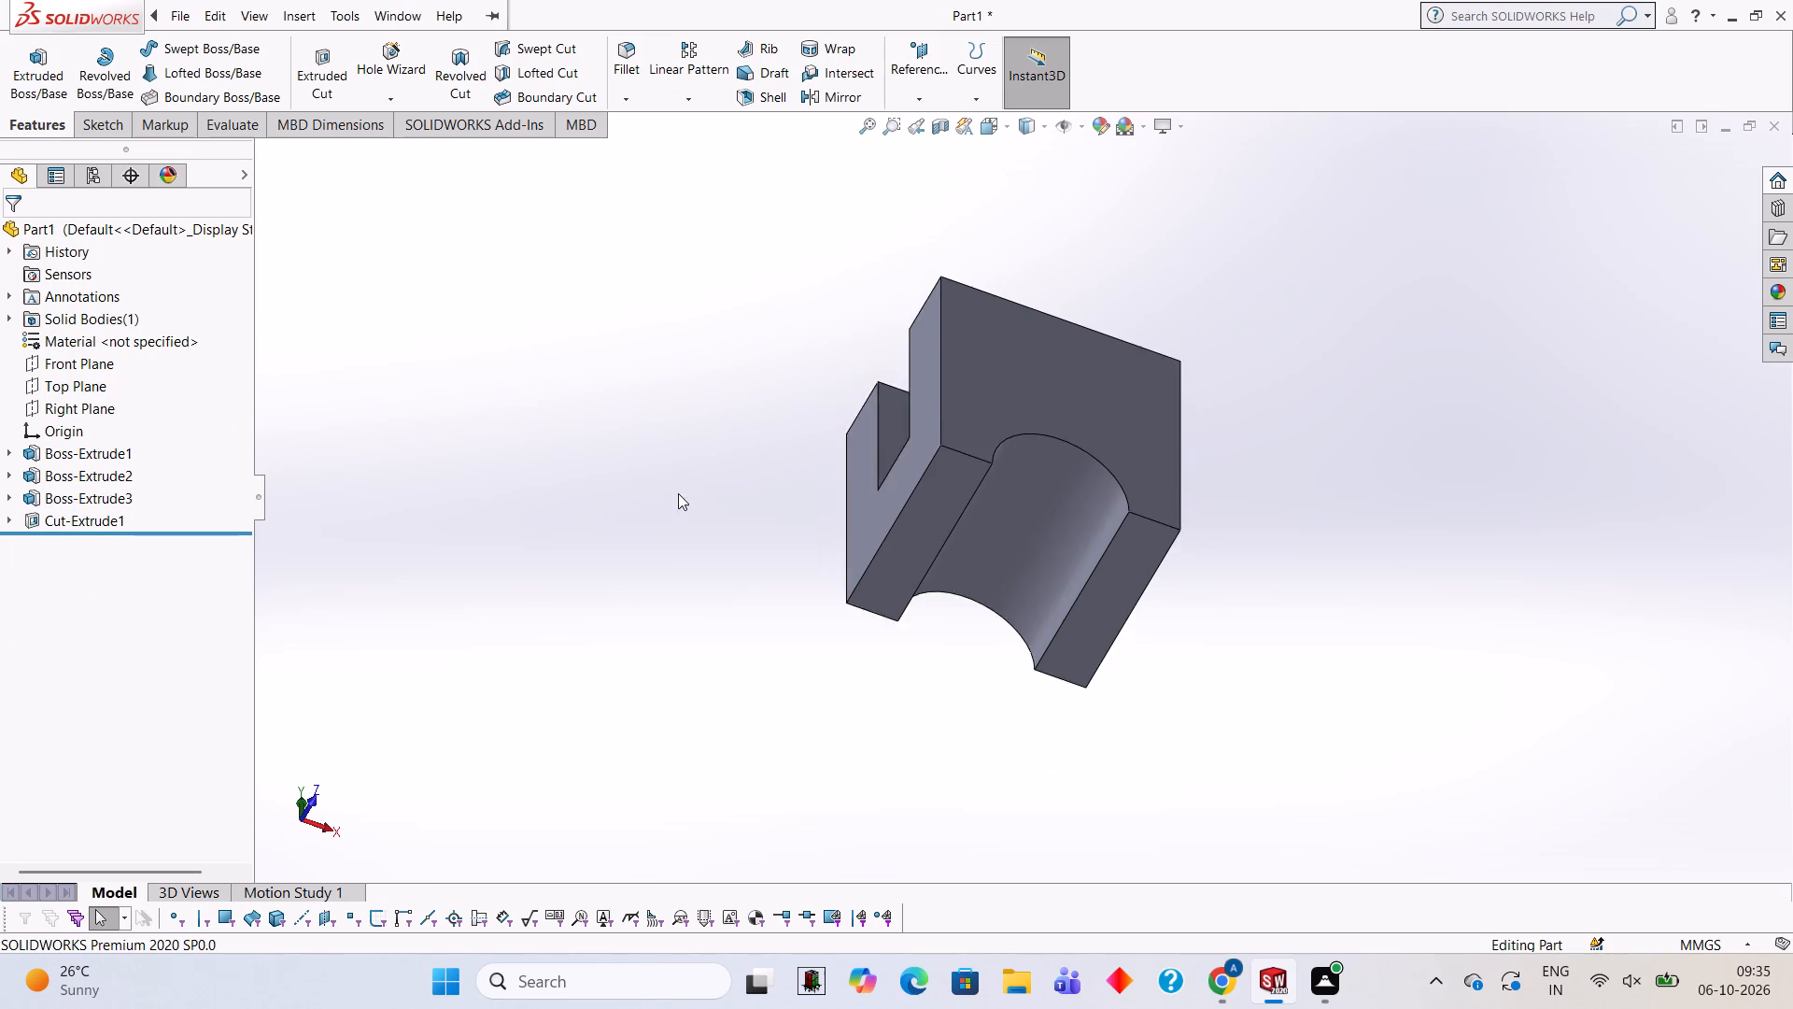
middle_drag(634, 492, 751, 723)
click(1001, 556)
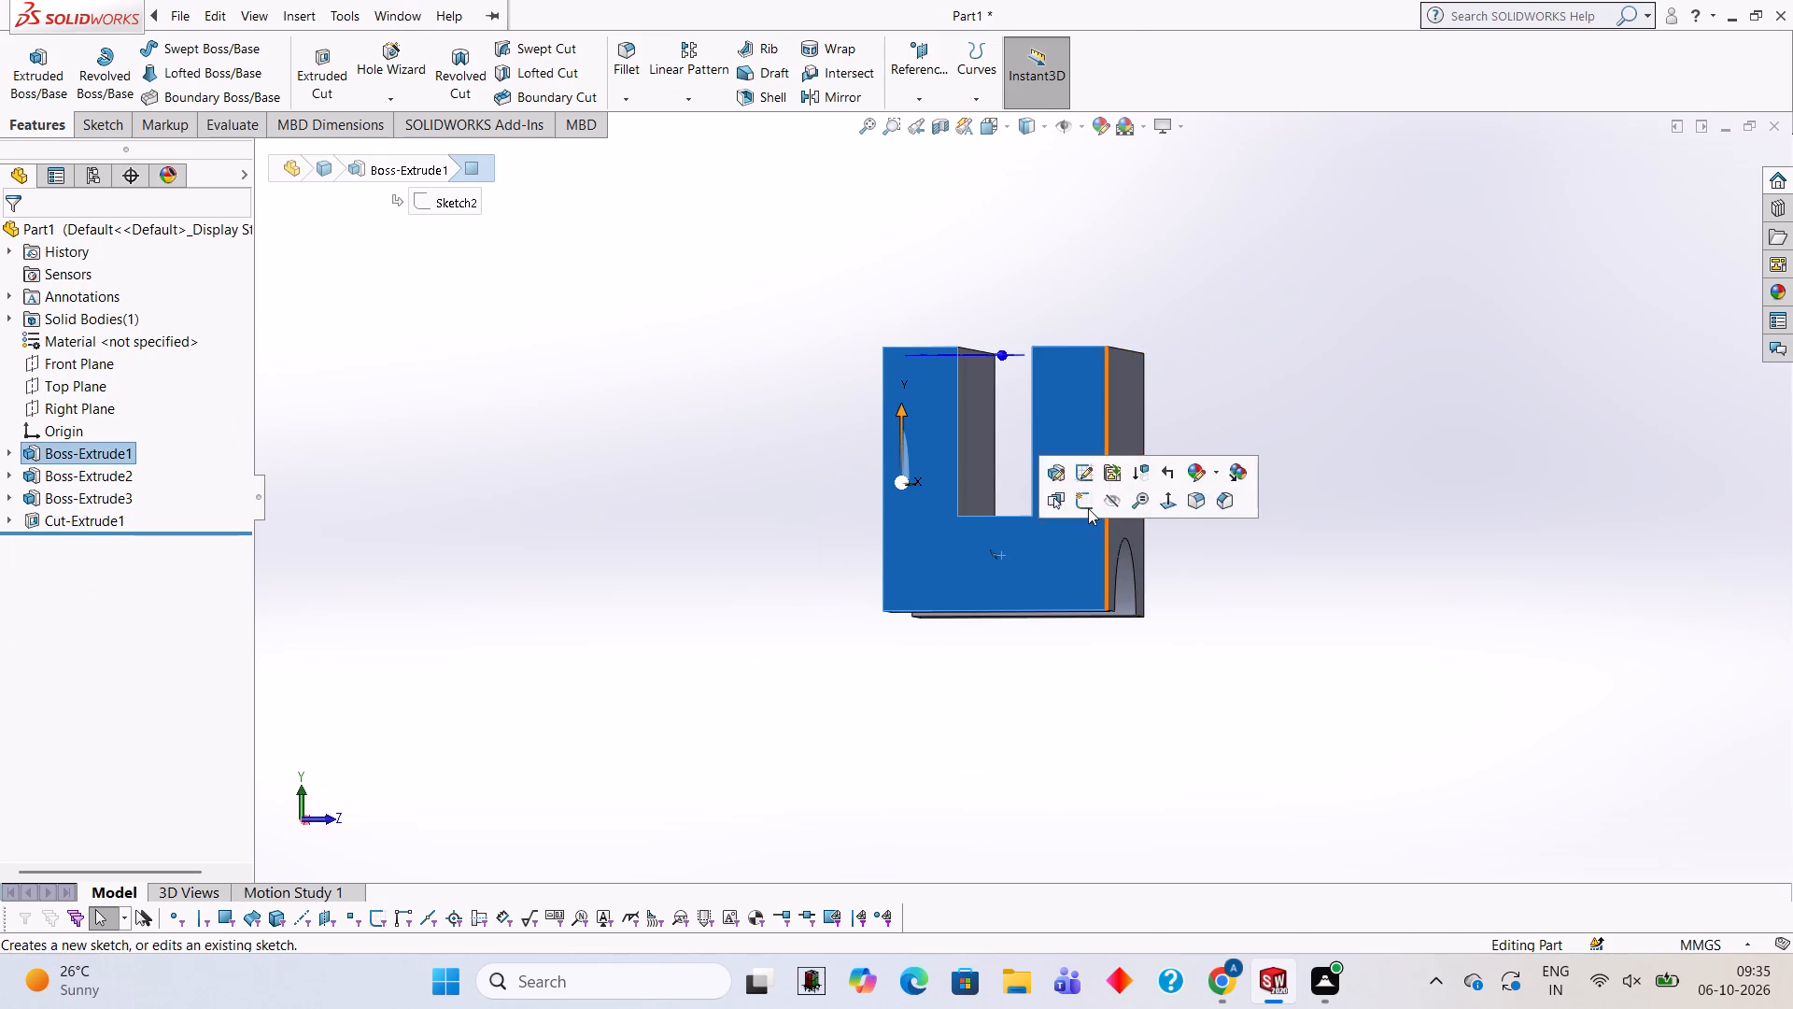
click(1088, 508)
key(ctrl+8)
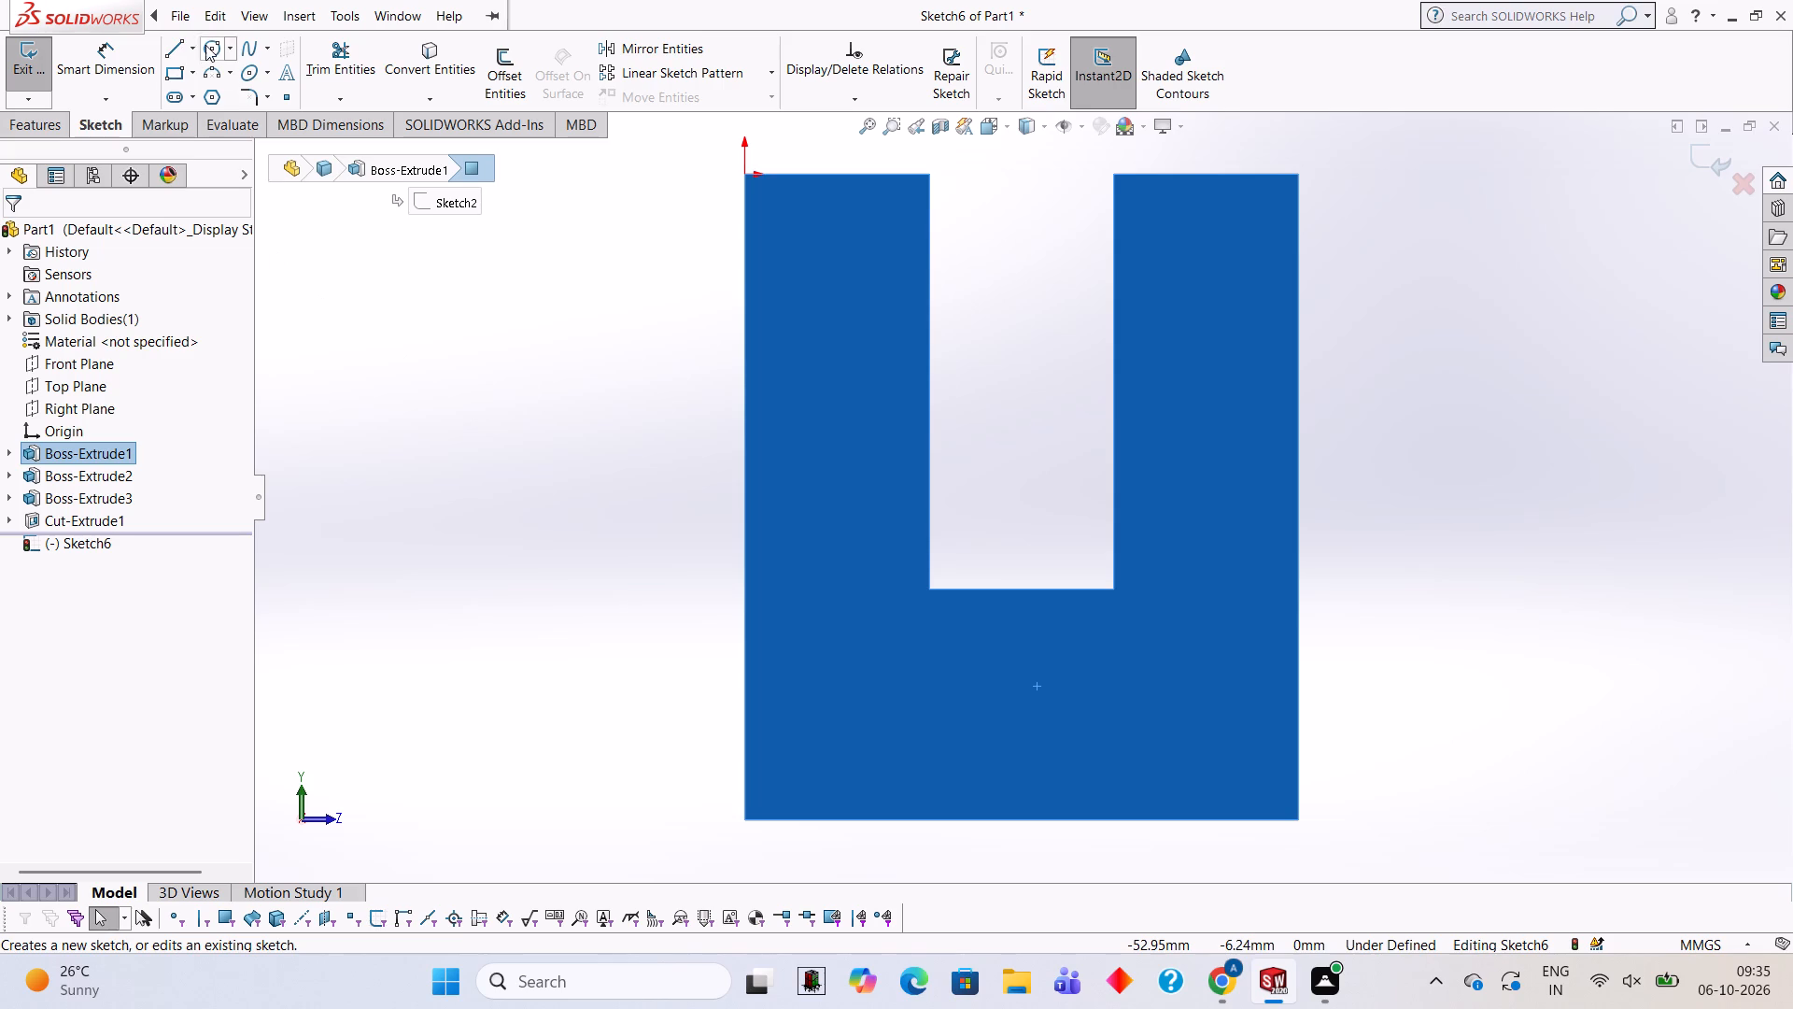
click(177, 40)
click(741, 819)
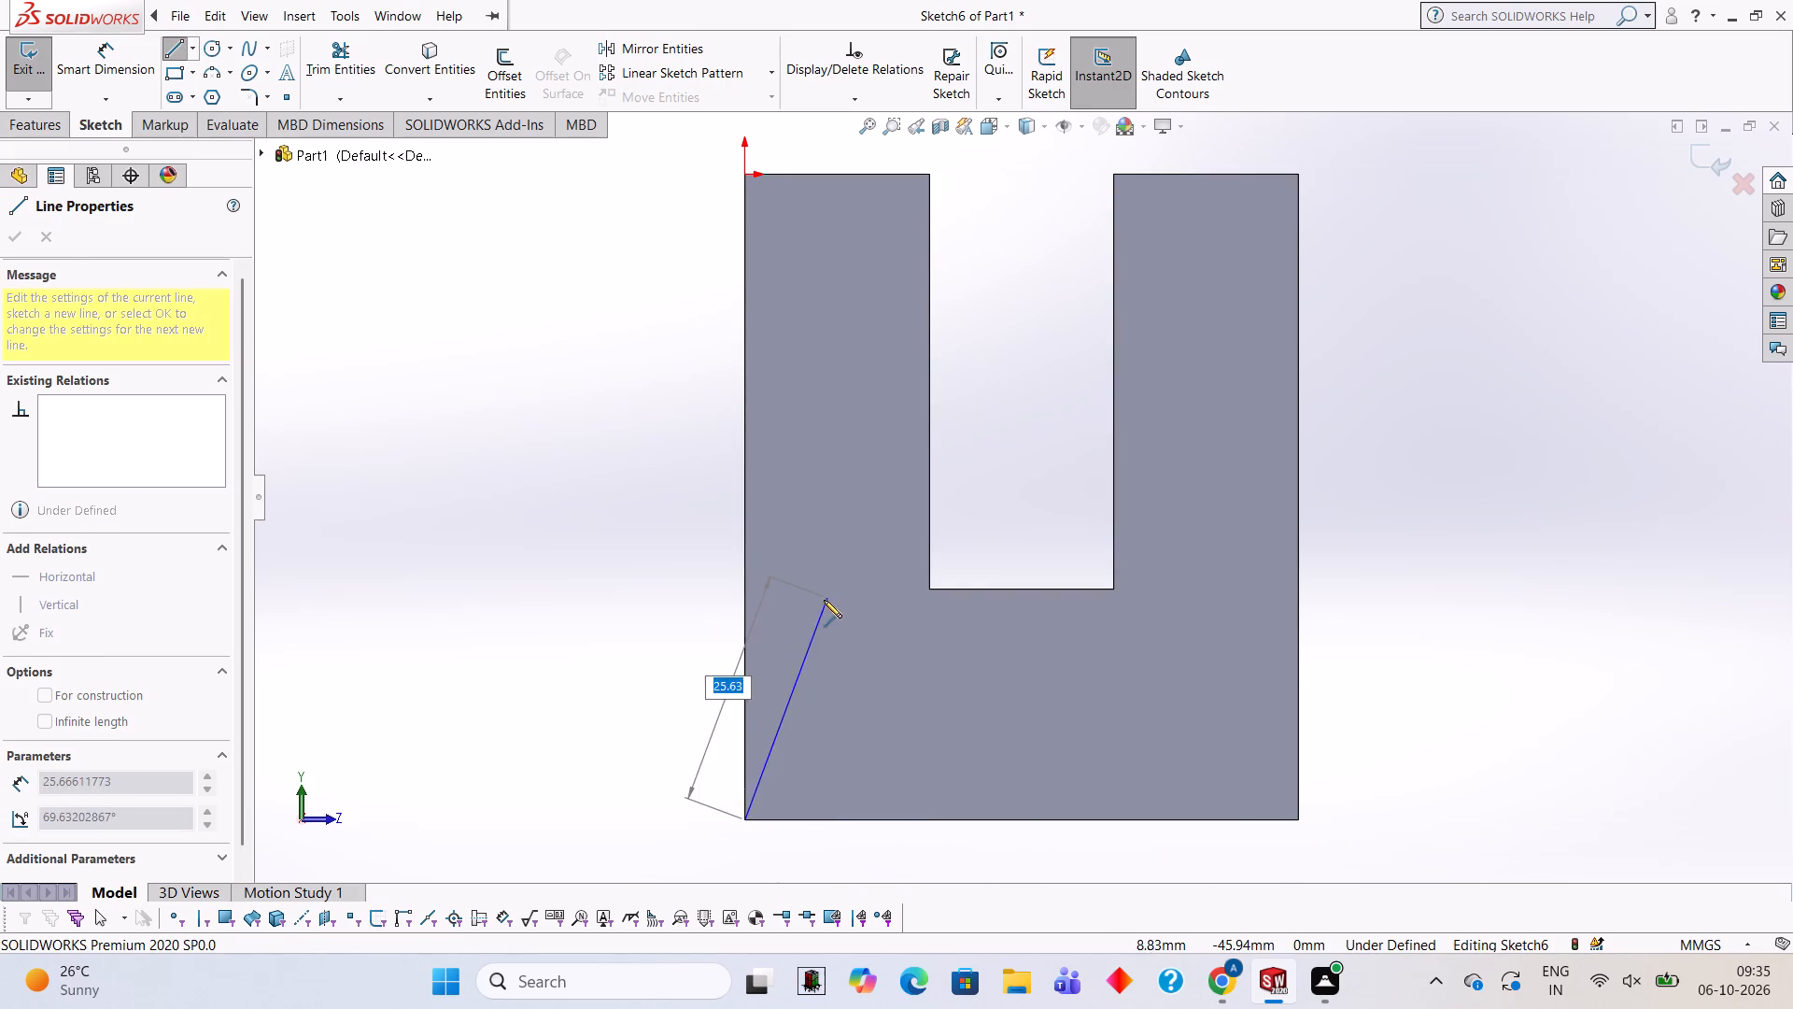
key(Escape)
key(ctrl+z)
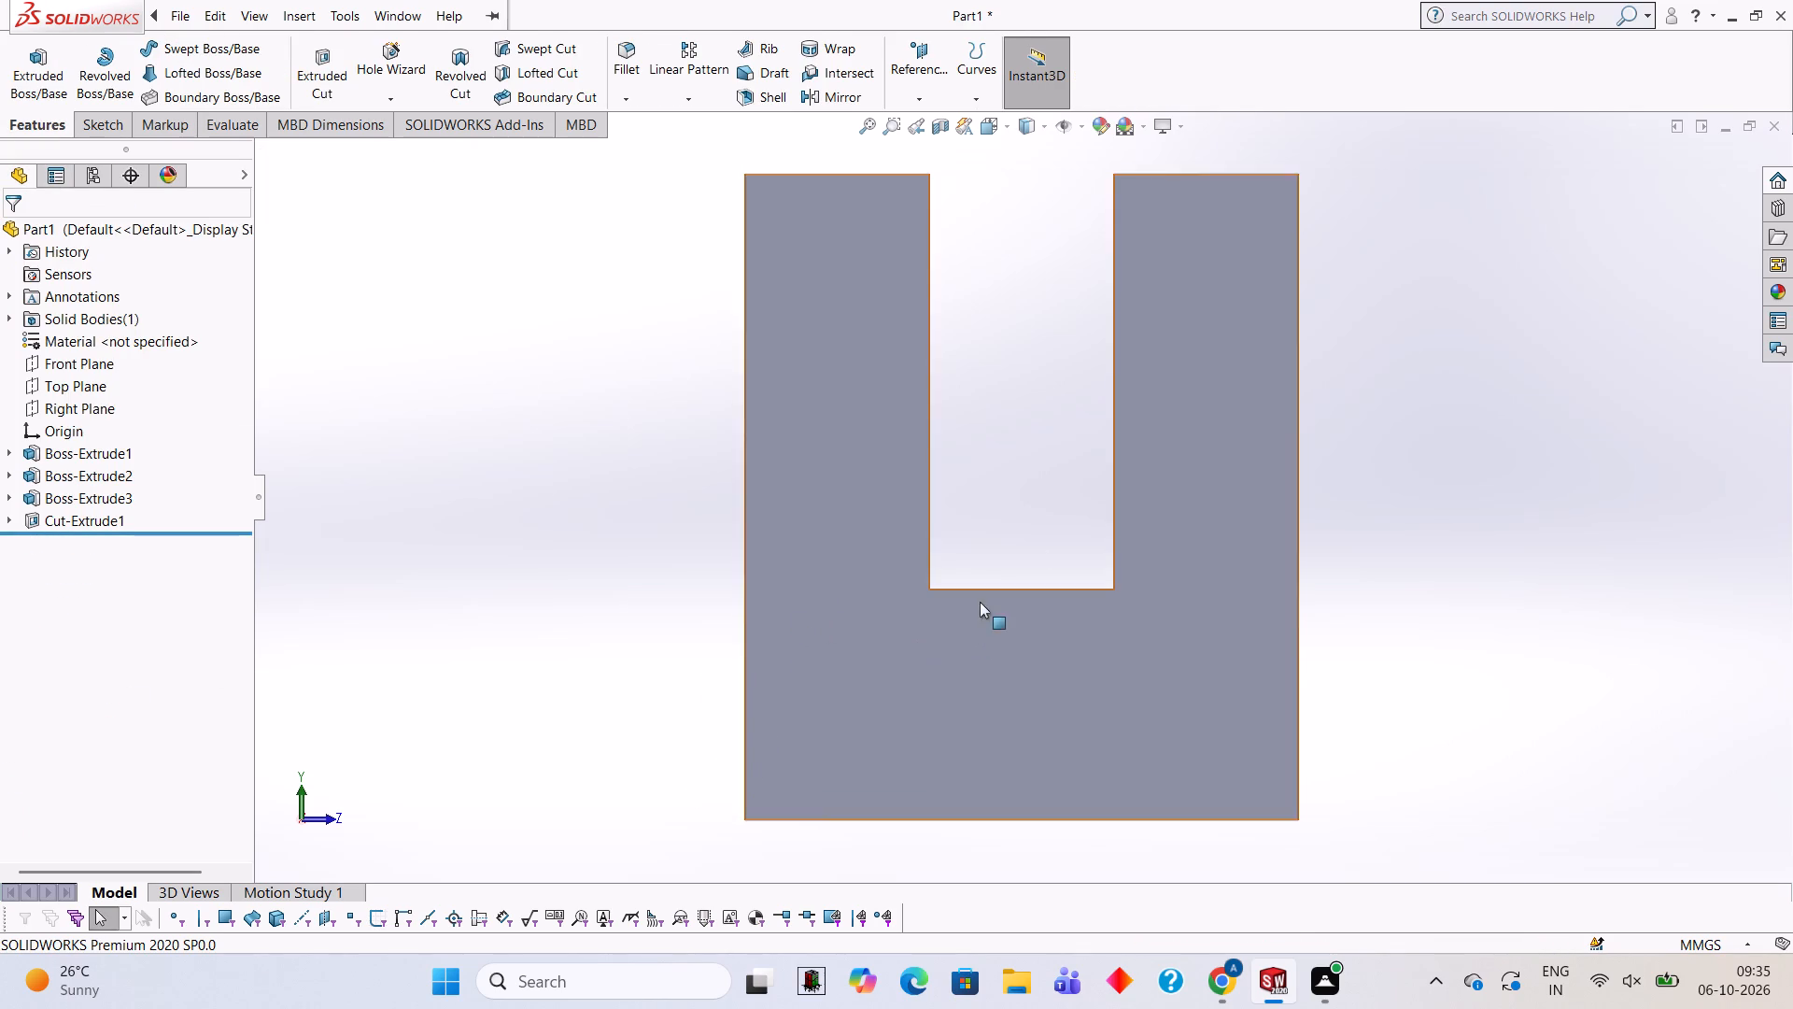
Undo the semicircular cut, its sketch and the second wall's extrusion, back to editing the 70 by 45 mm rectangle sketch.
key(ctrl+z)
key(ctrl+z)
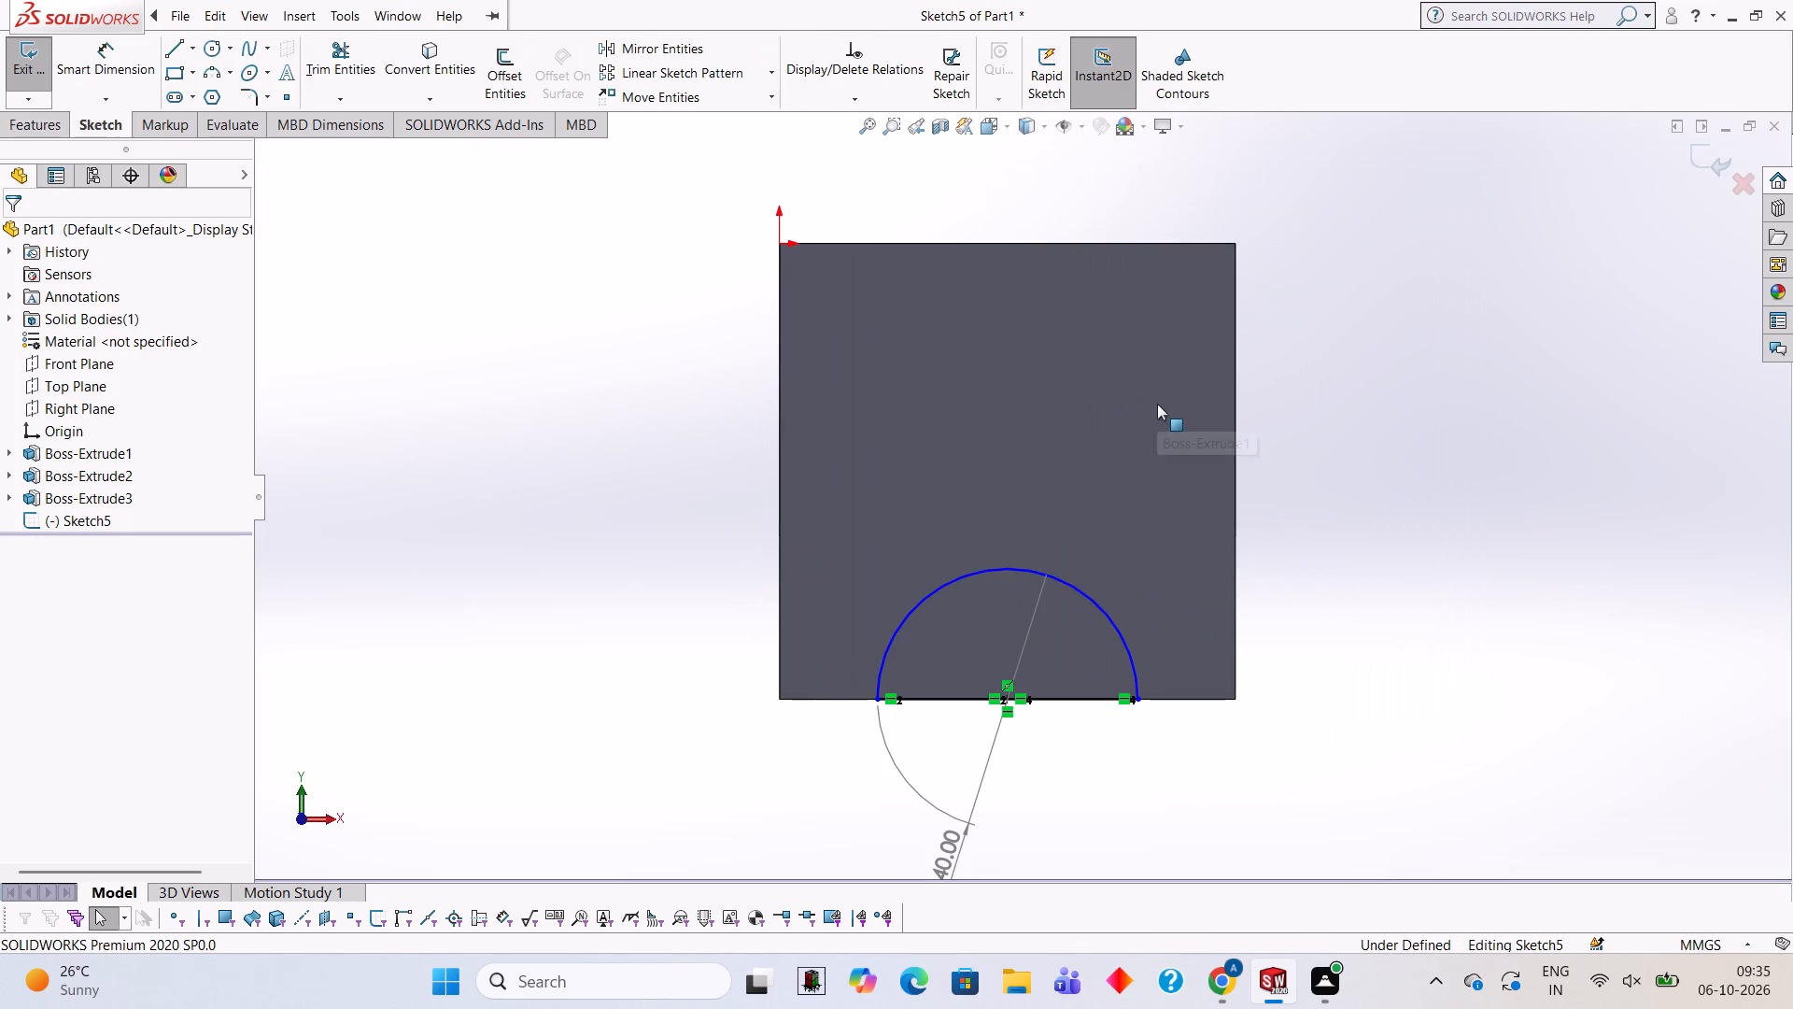
middle_drag(1333, 419, 1151, 427)
drag(1293, 405, 1221, 413)
drag(1154, 420, 1142, 421)
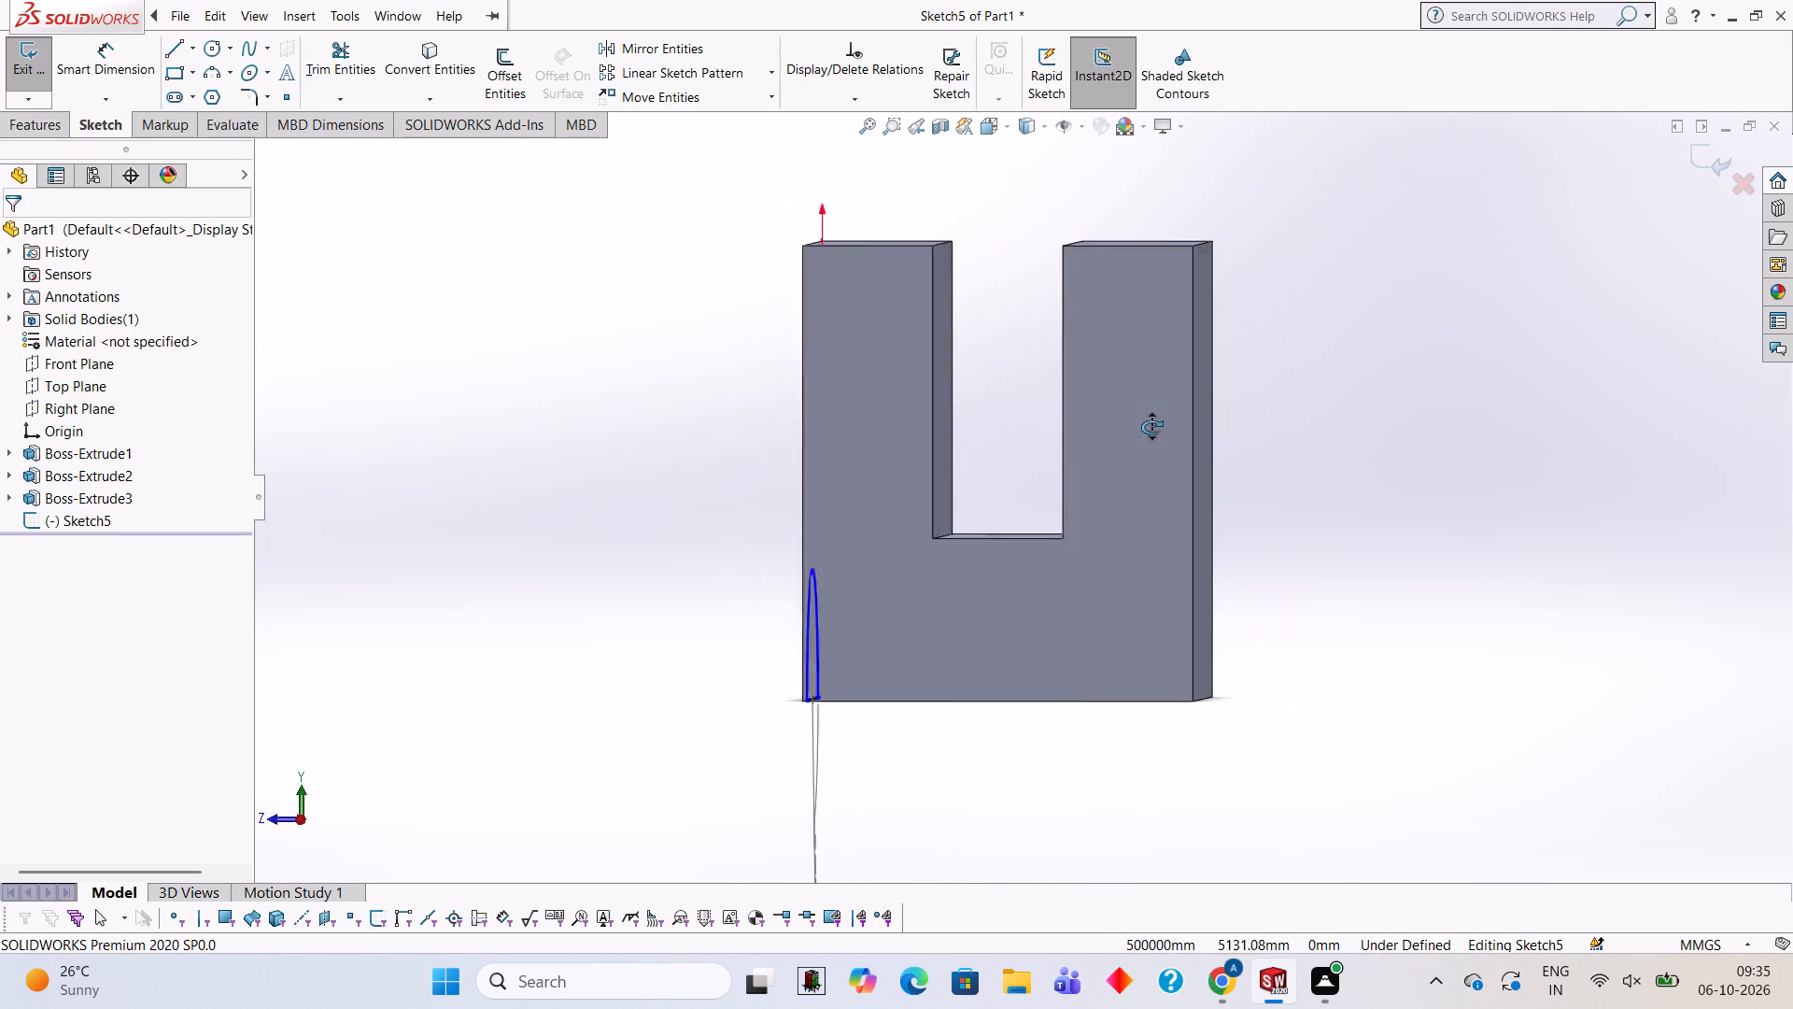
middle_drag(1151, 427, 1154, 428)
middle_drag(1052, 523, 1165, 454)
right_drag(1111, 509, 1165, 454)
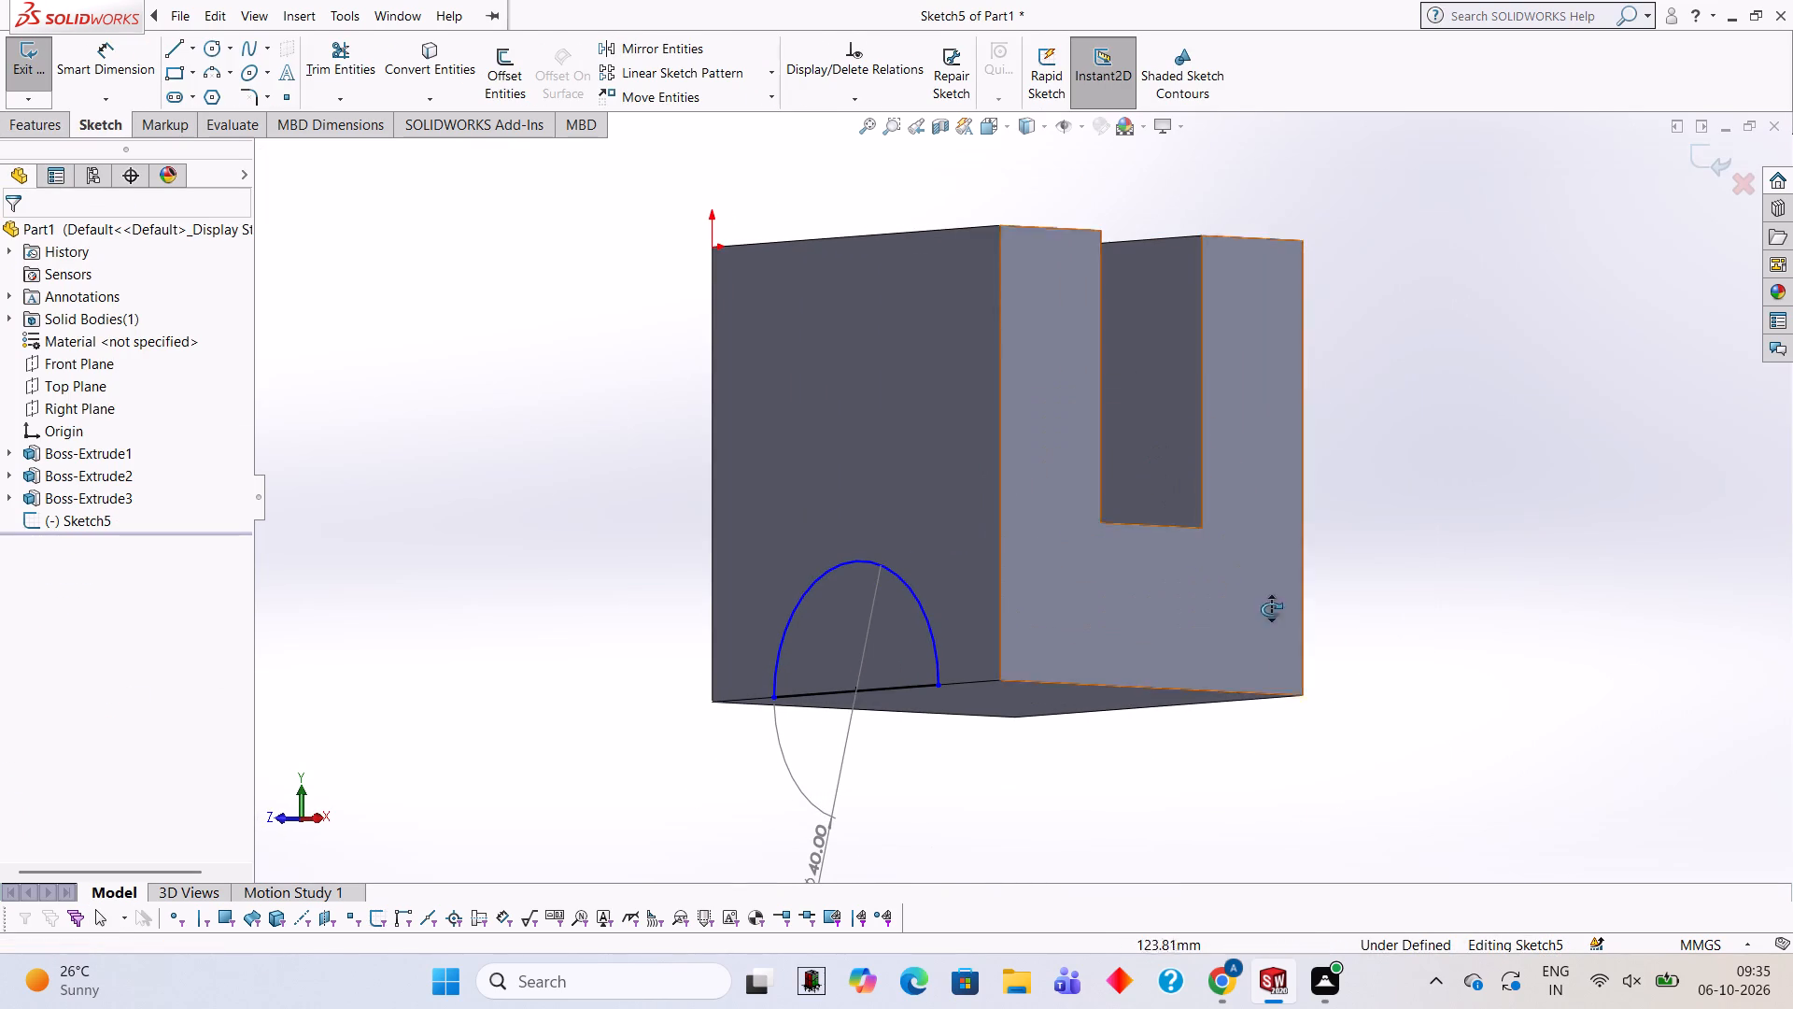
key(ctrl+z)
key(ctrl+z)
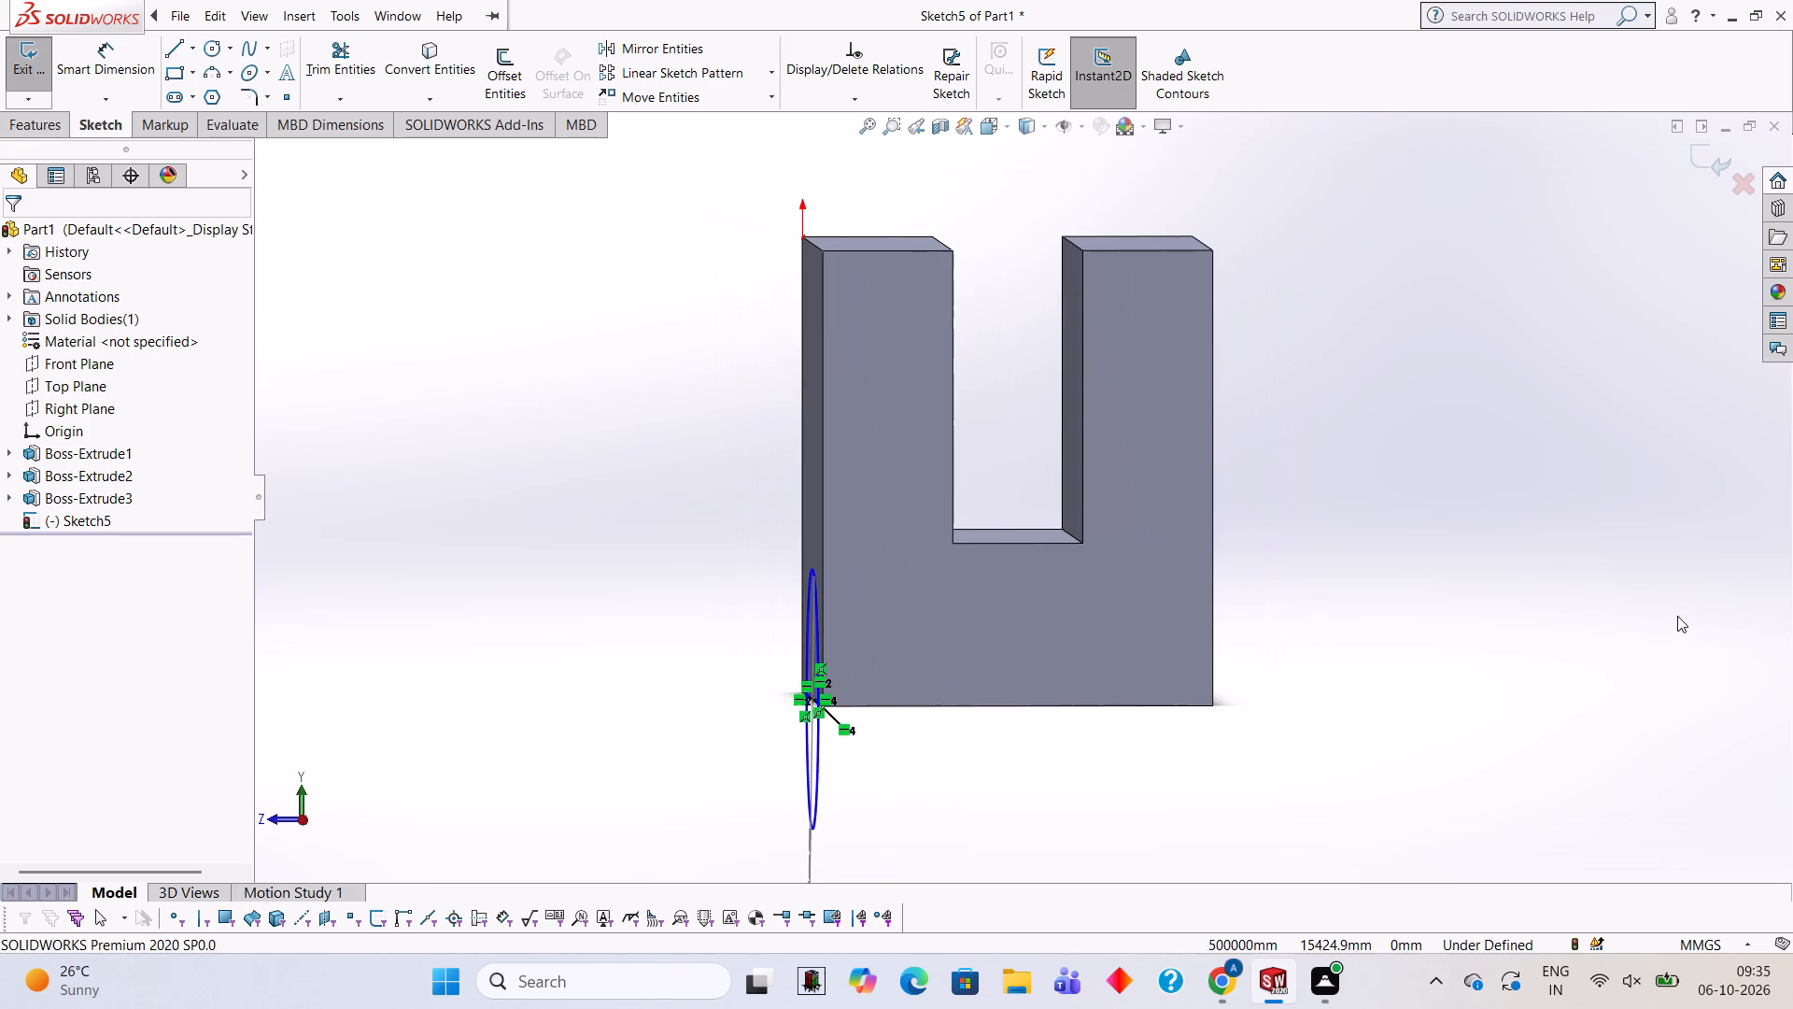
key(ctrl+z)
key(ctrl+z)
key(ctrl+z)
key(ctrl+z)
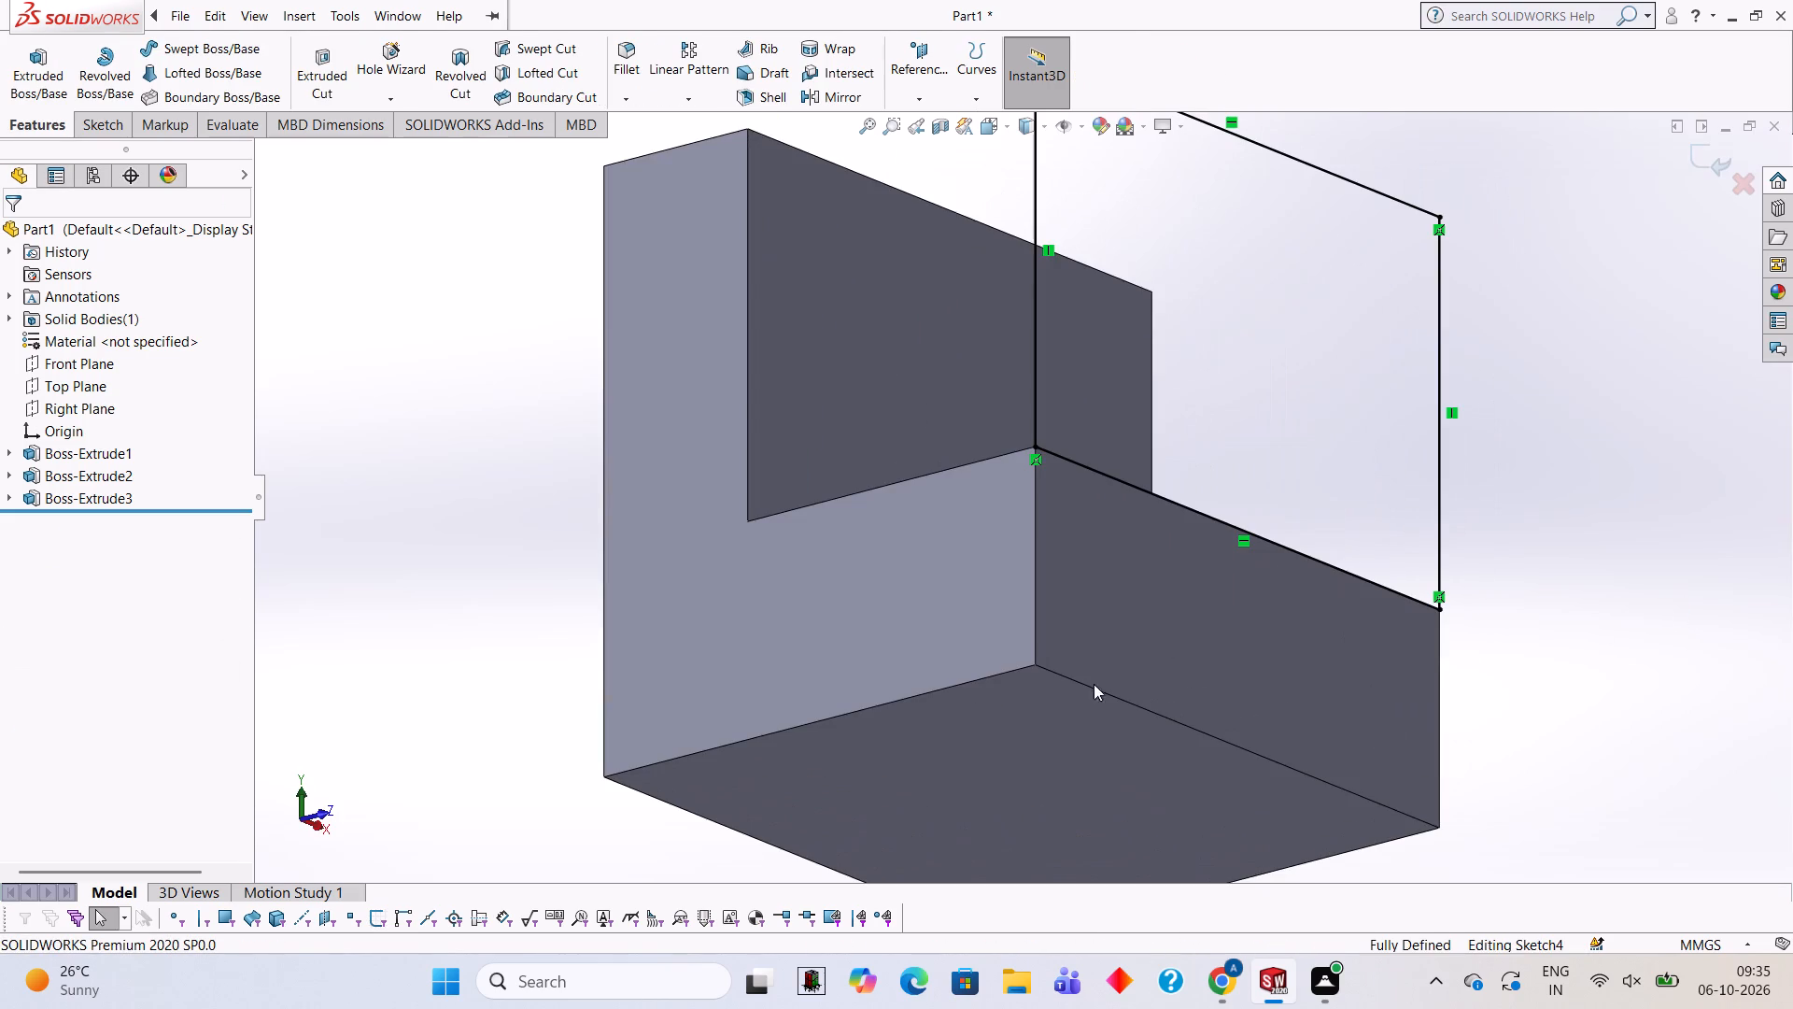
Extrude the 70 by 45 mm rectangle as a 20 mm blind boss, outward away from the upright block.
middle_drag(868, 452, 952, 493)
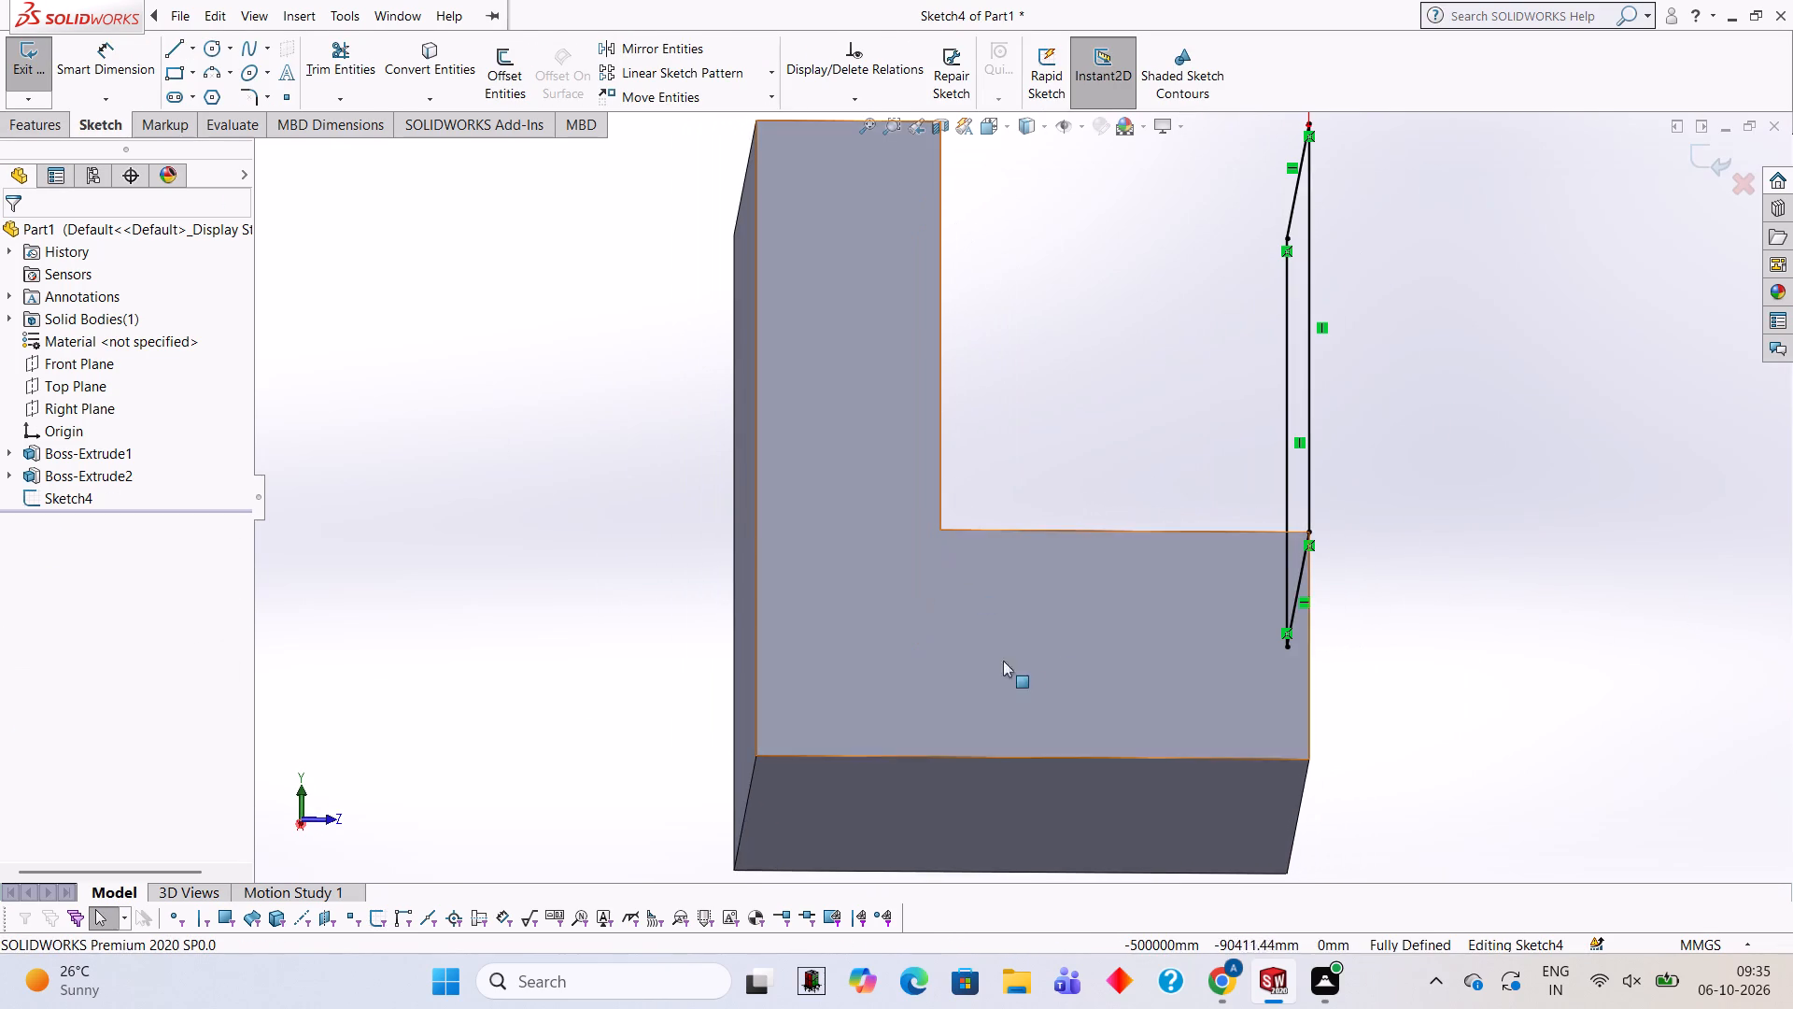
middle_drag(1128, 419, 1129, 458)
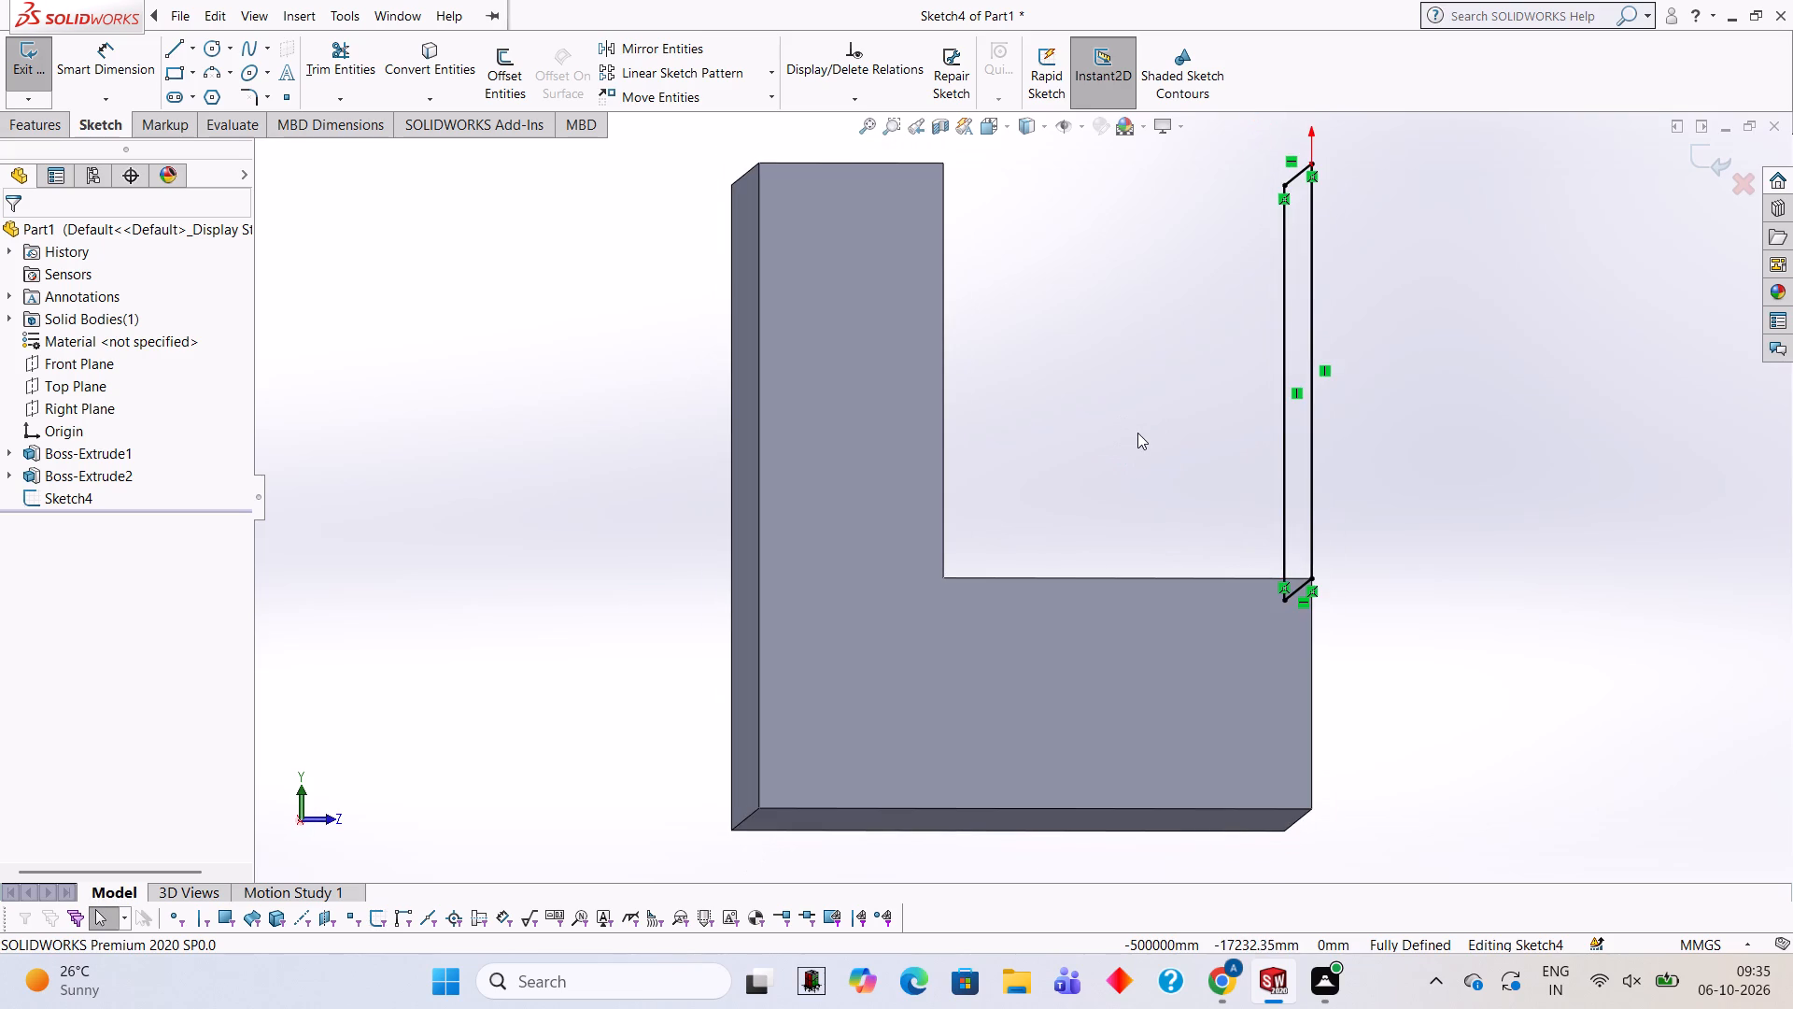
middle_drag(1137, 424, 1121, 427)
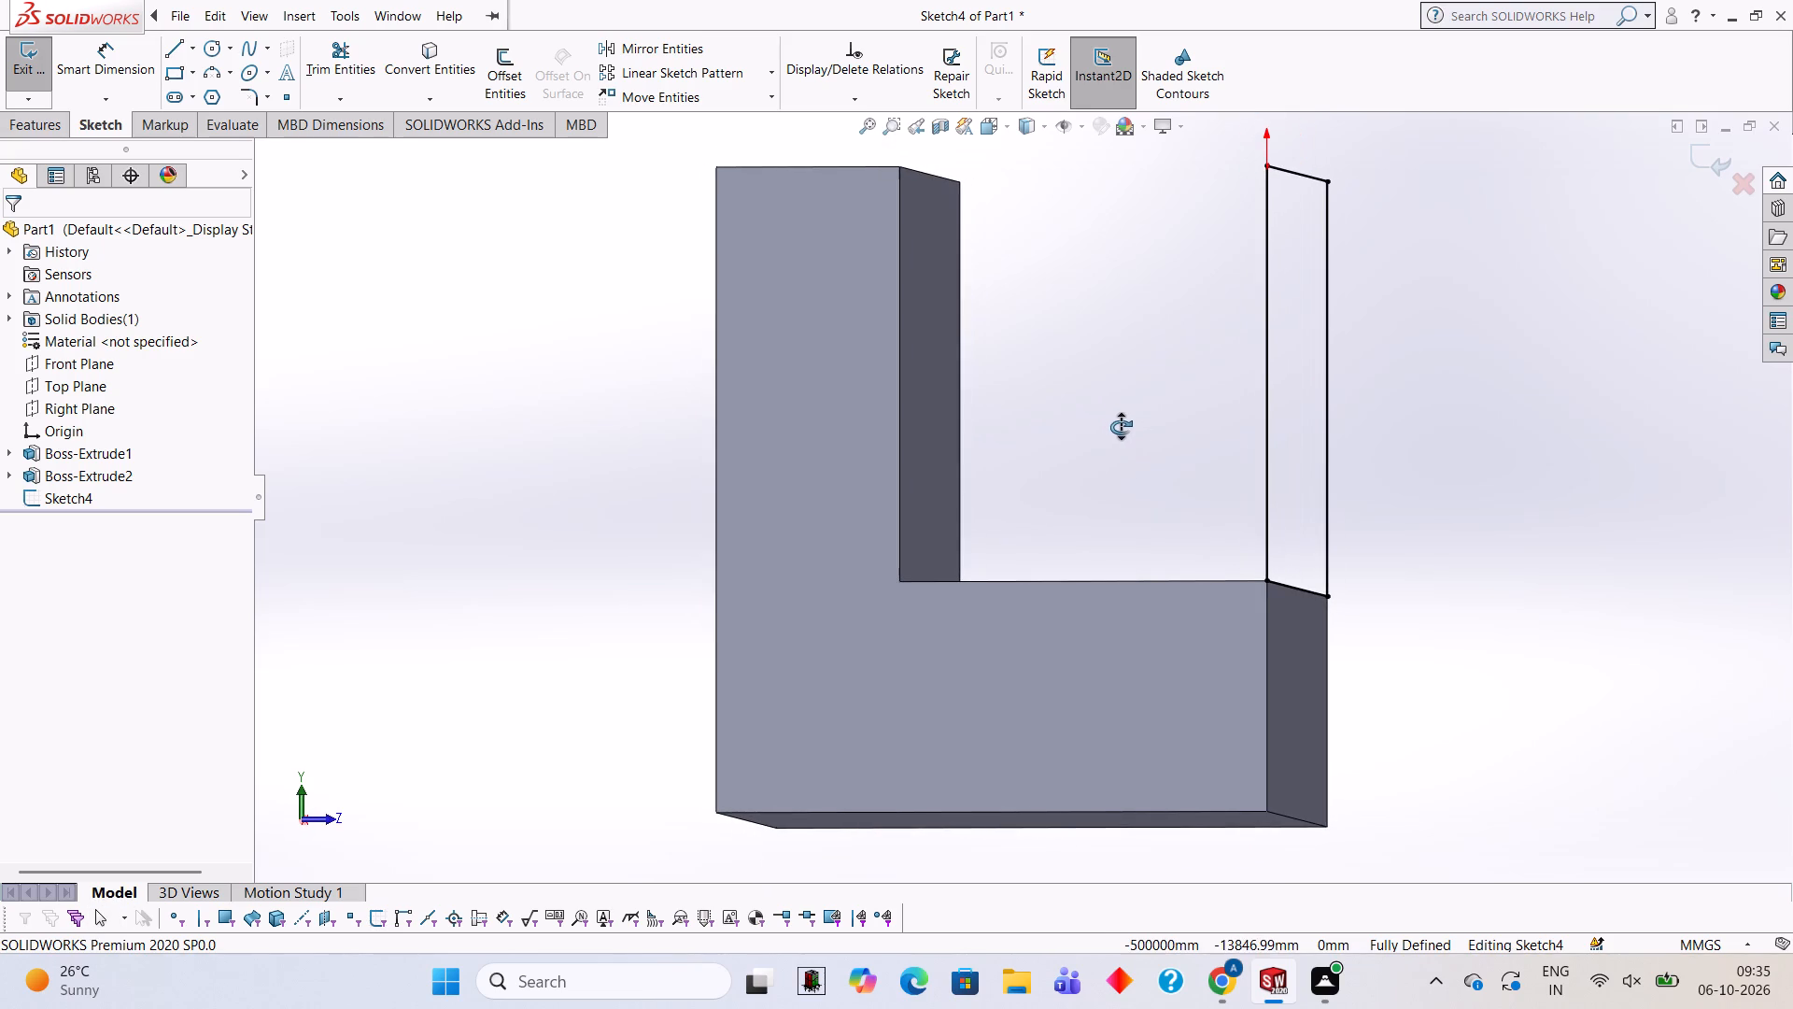
middle_drag(1121, 427, 1122, 427)
middle_click(1181, 386)
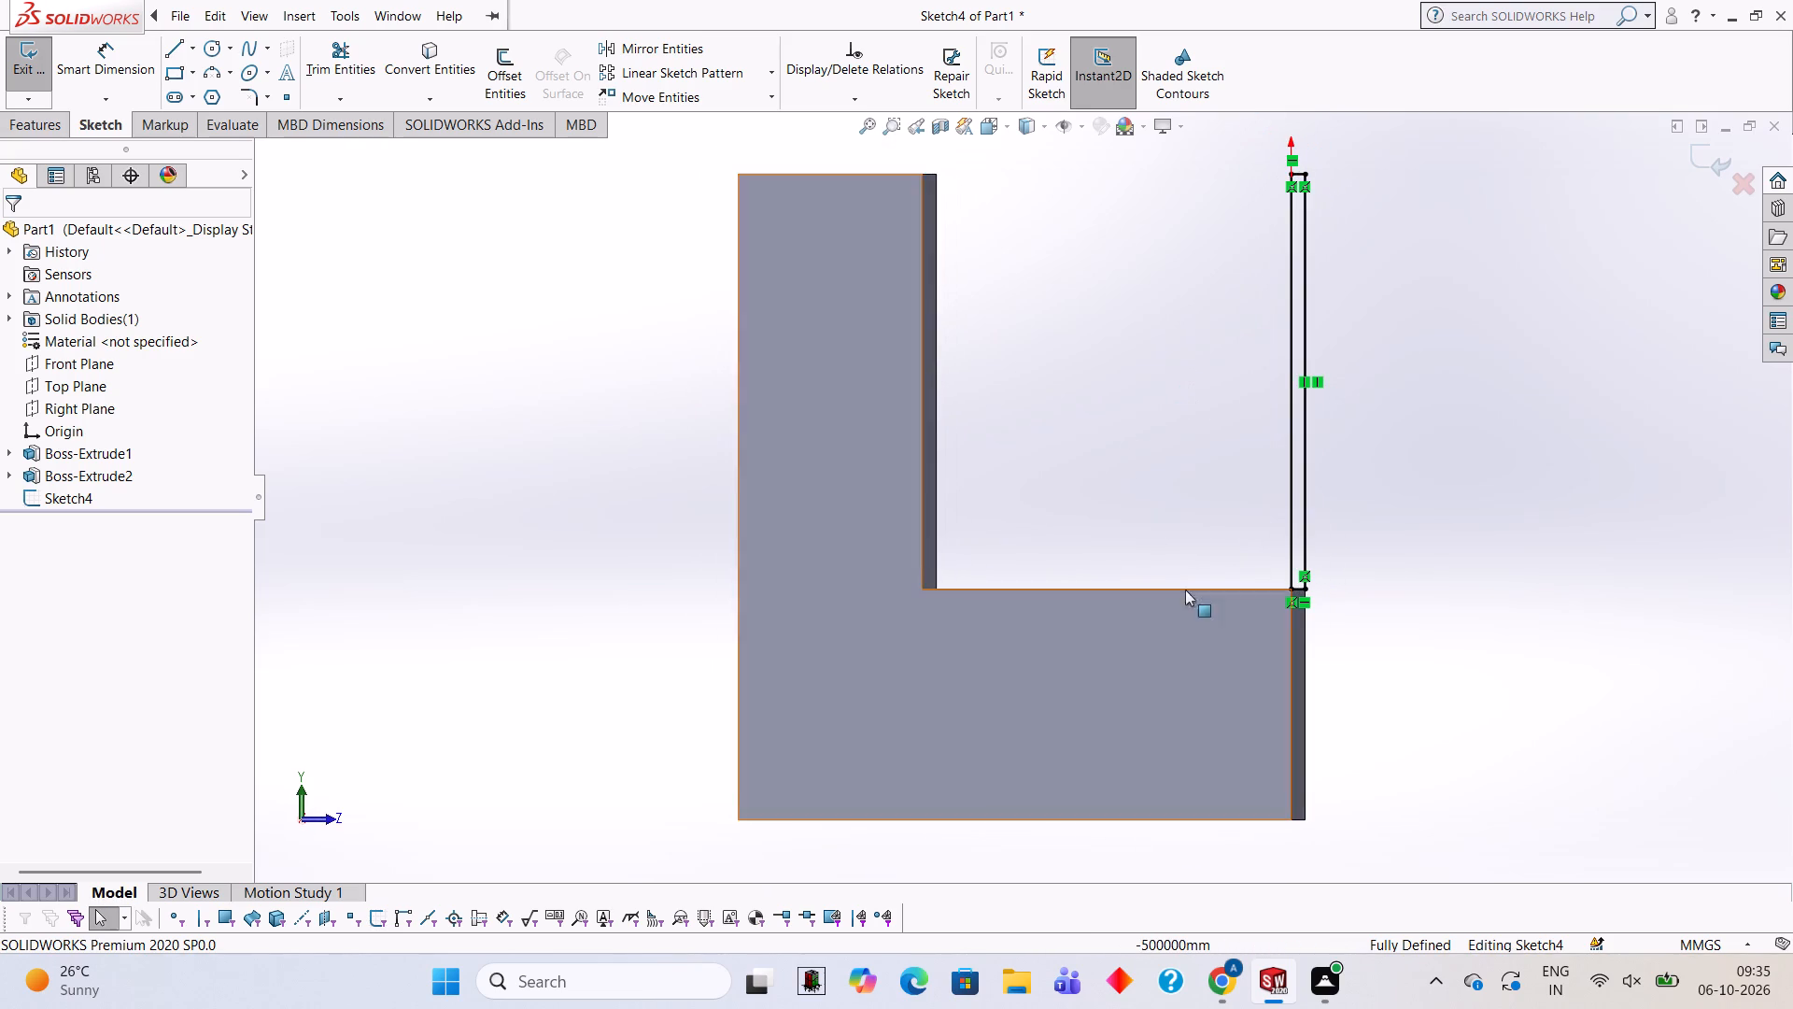
click(49, 132)
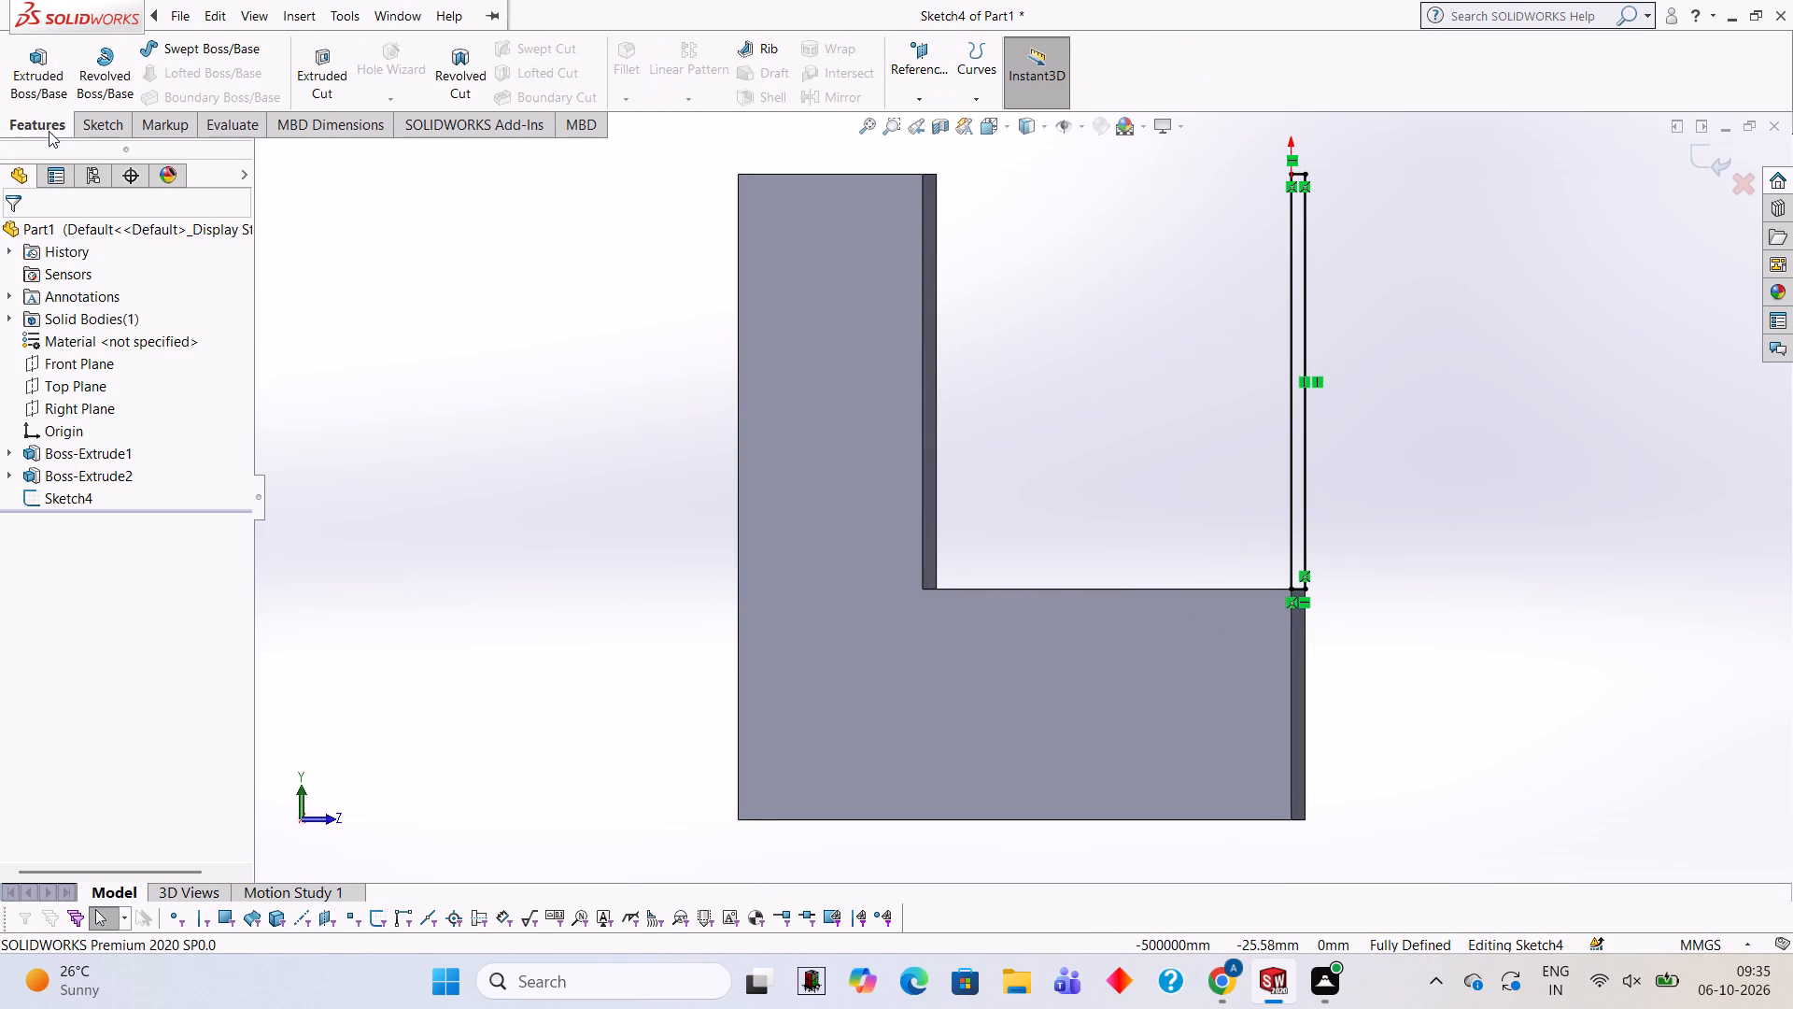
click(54, 89)
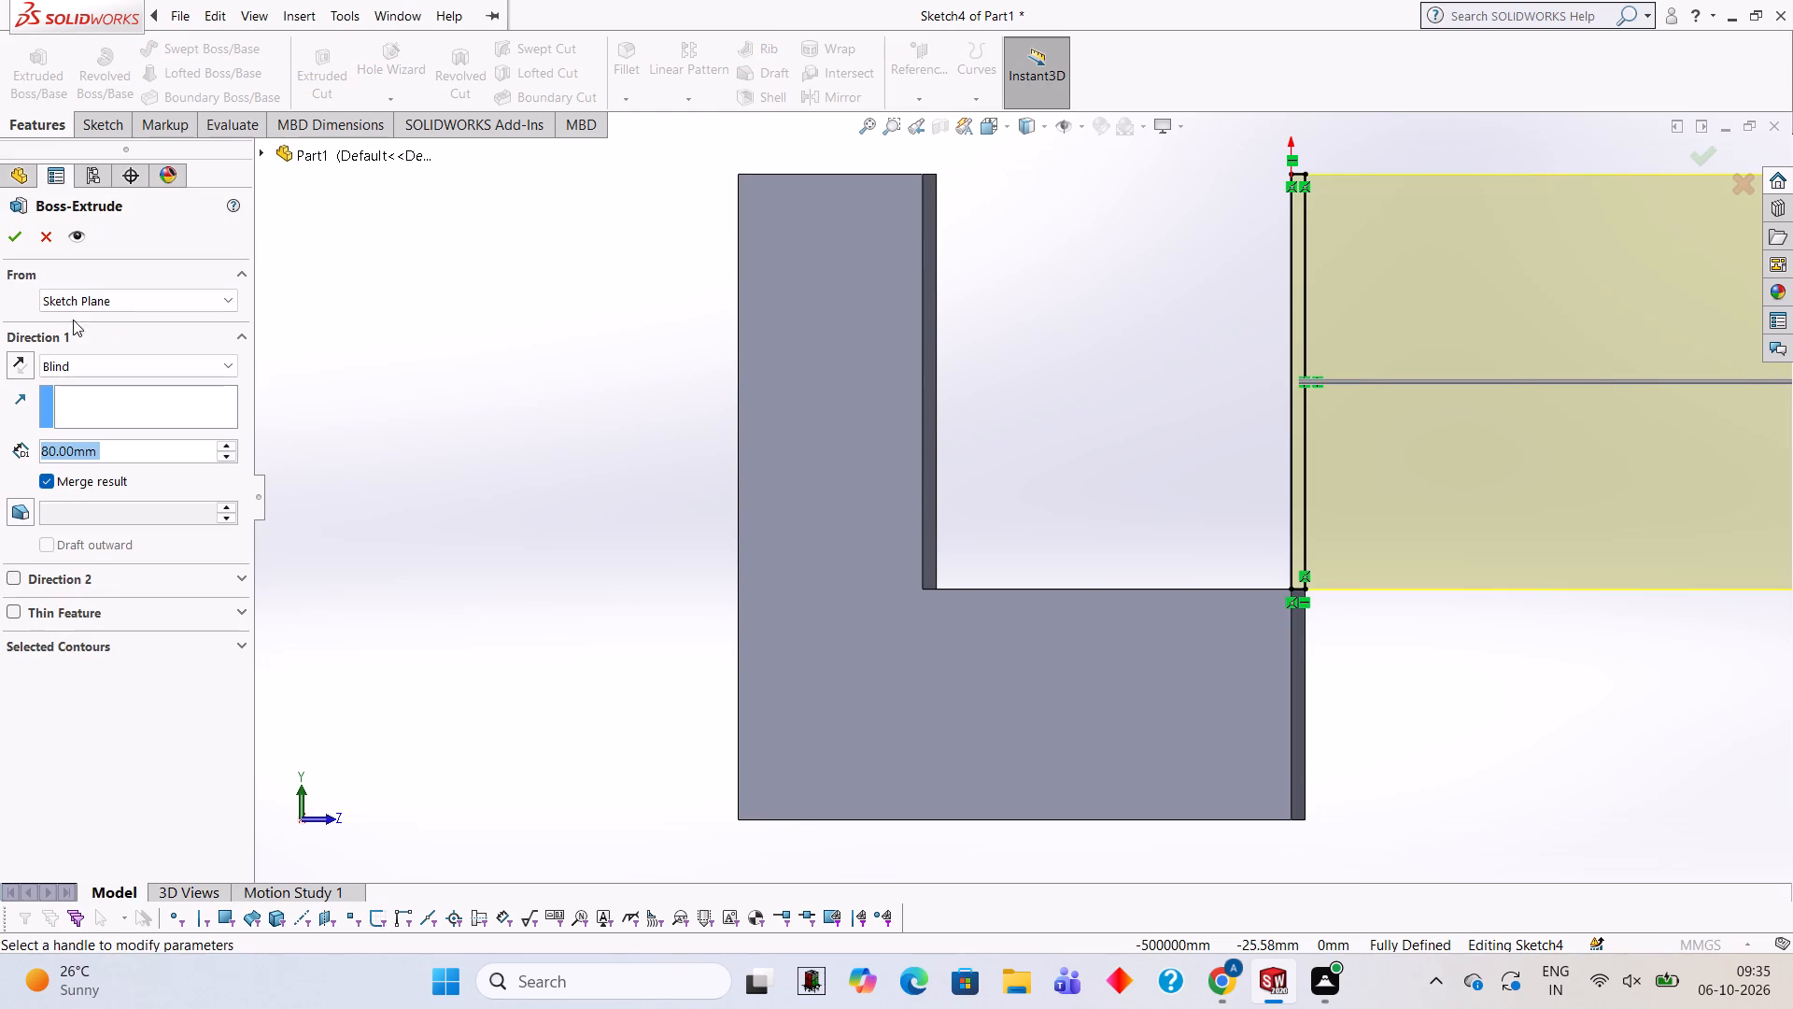
text(20)
key(Return)
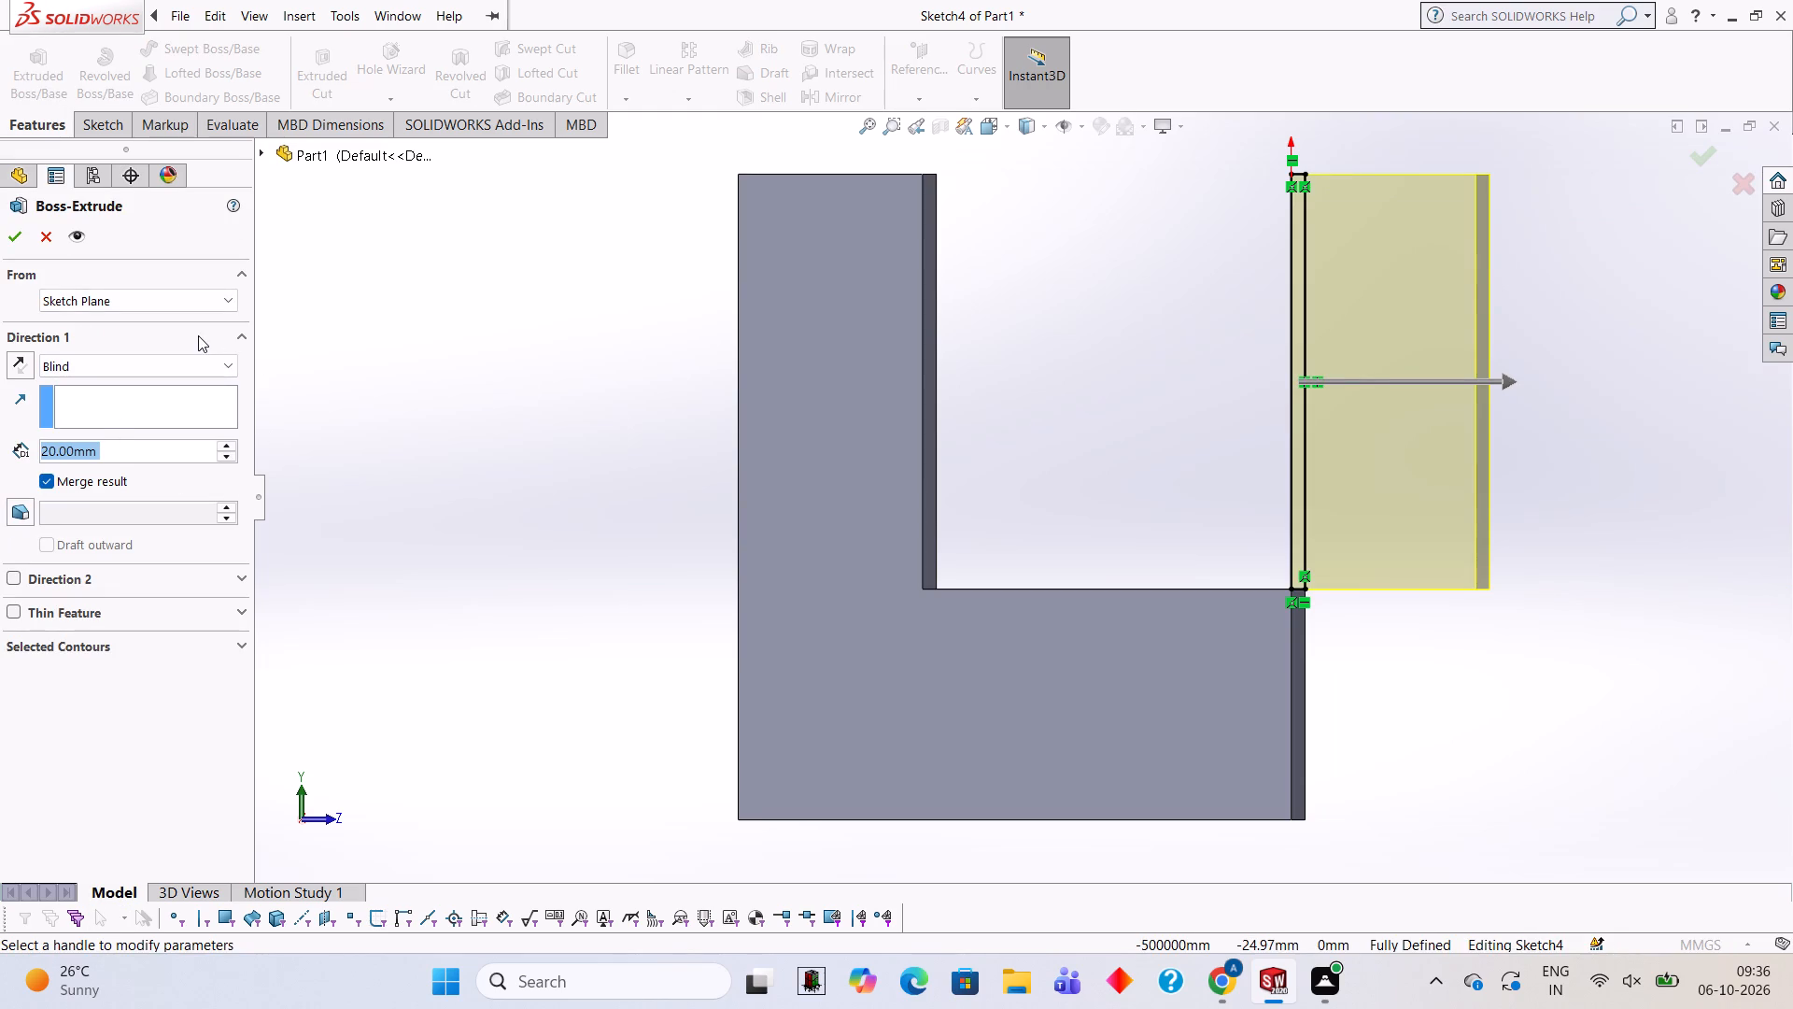
click(20, 237)
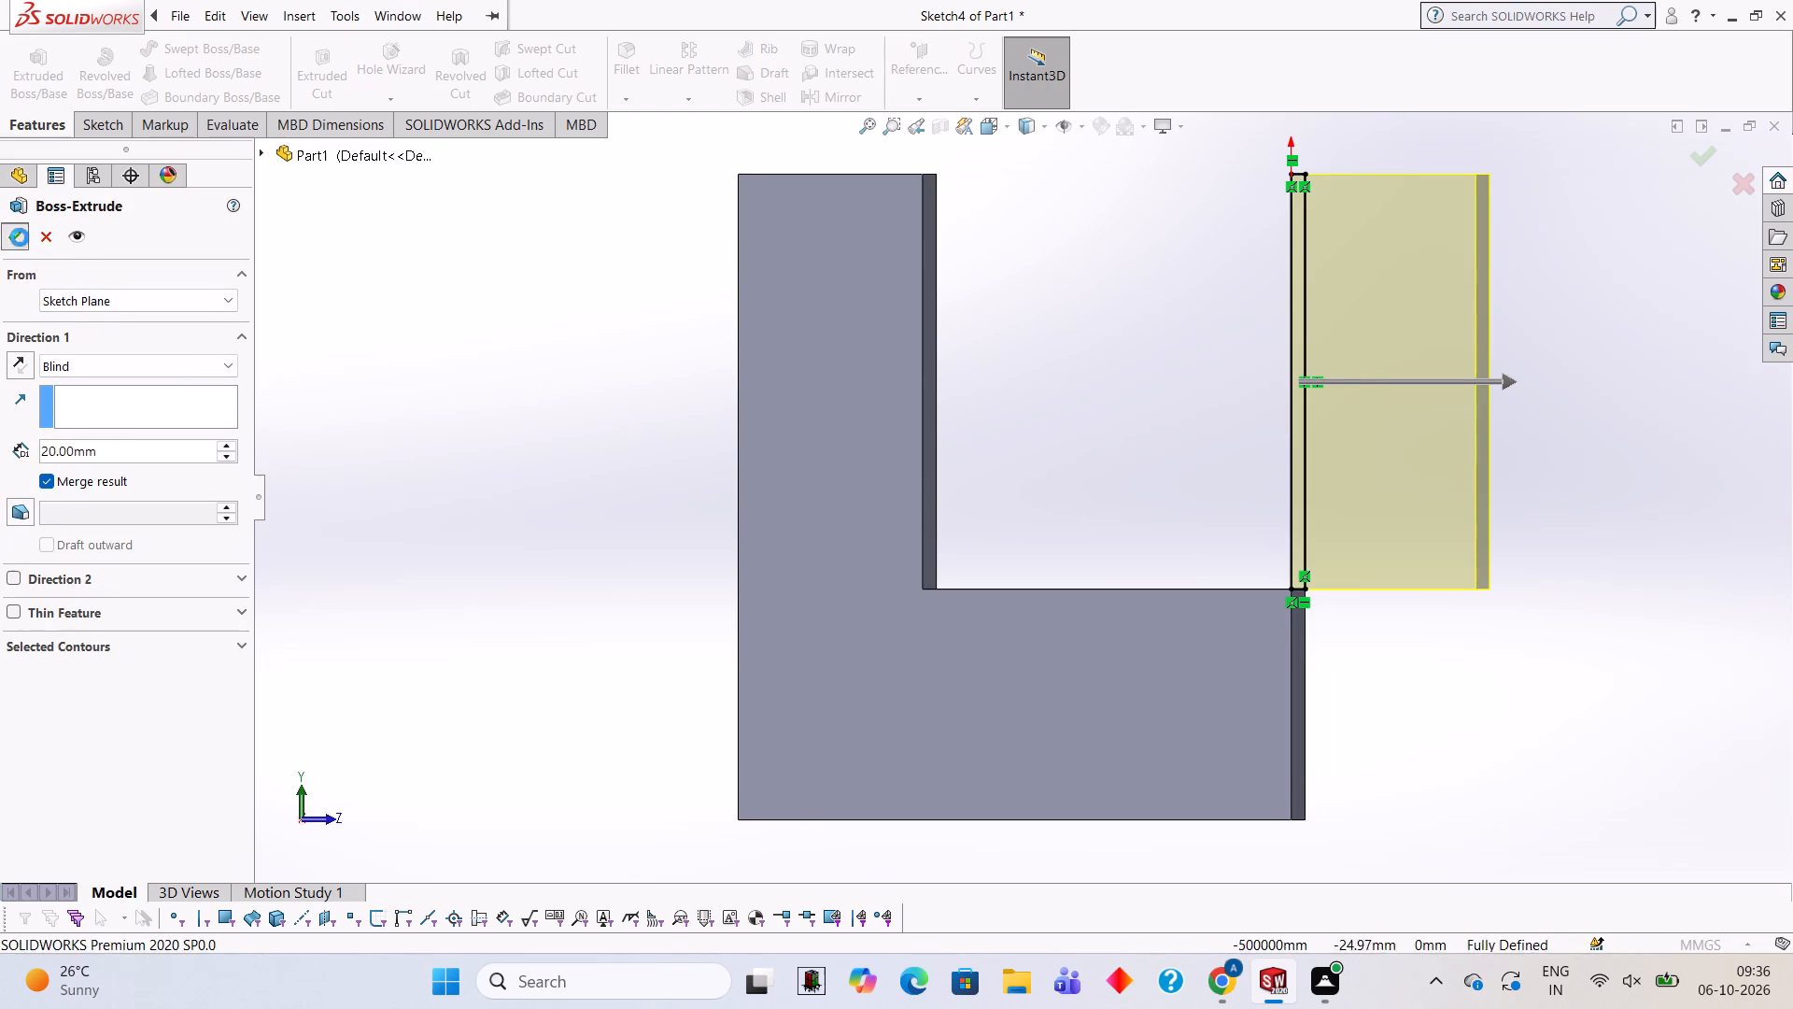
click(329, 403)
Sketch a closed 20 by 25 mm rectangle on the block's L-shaped end face, filling the gap beneath the outer wall.
middle_drag(899, 461, 834, 399)
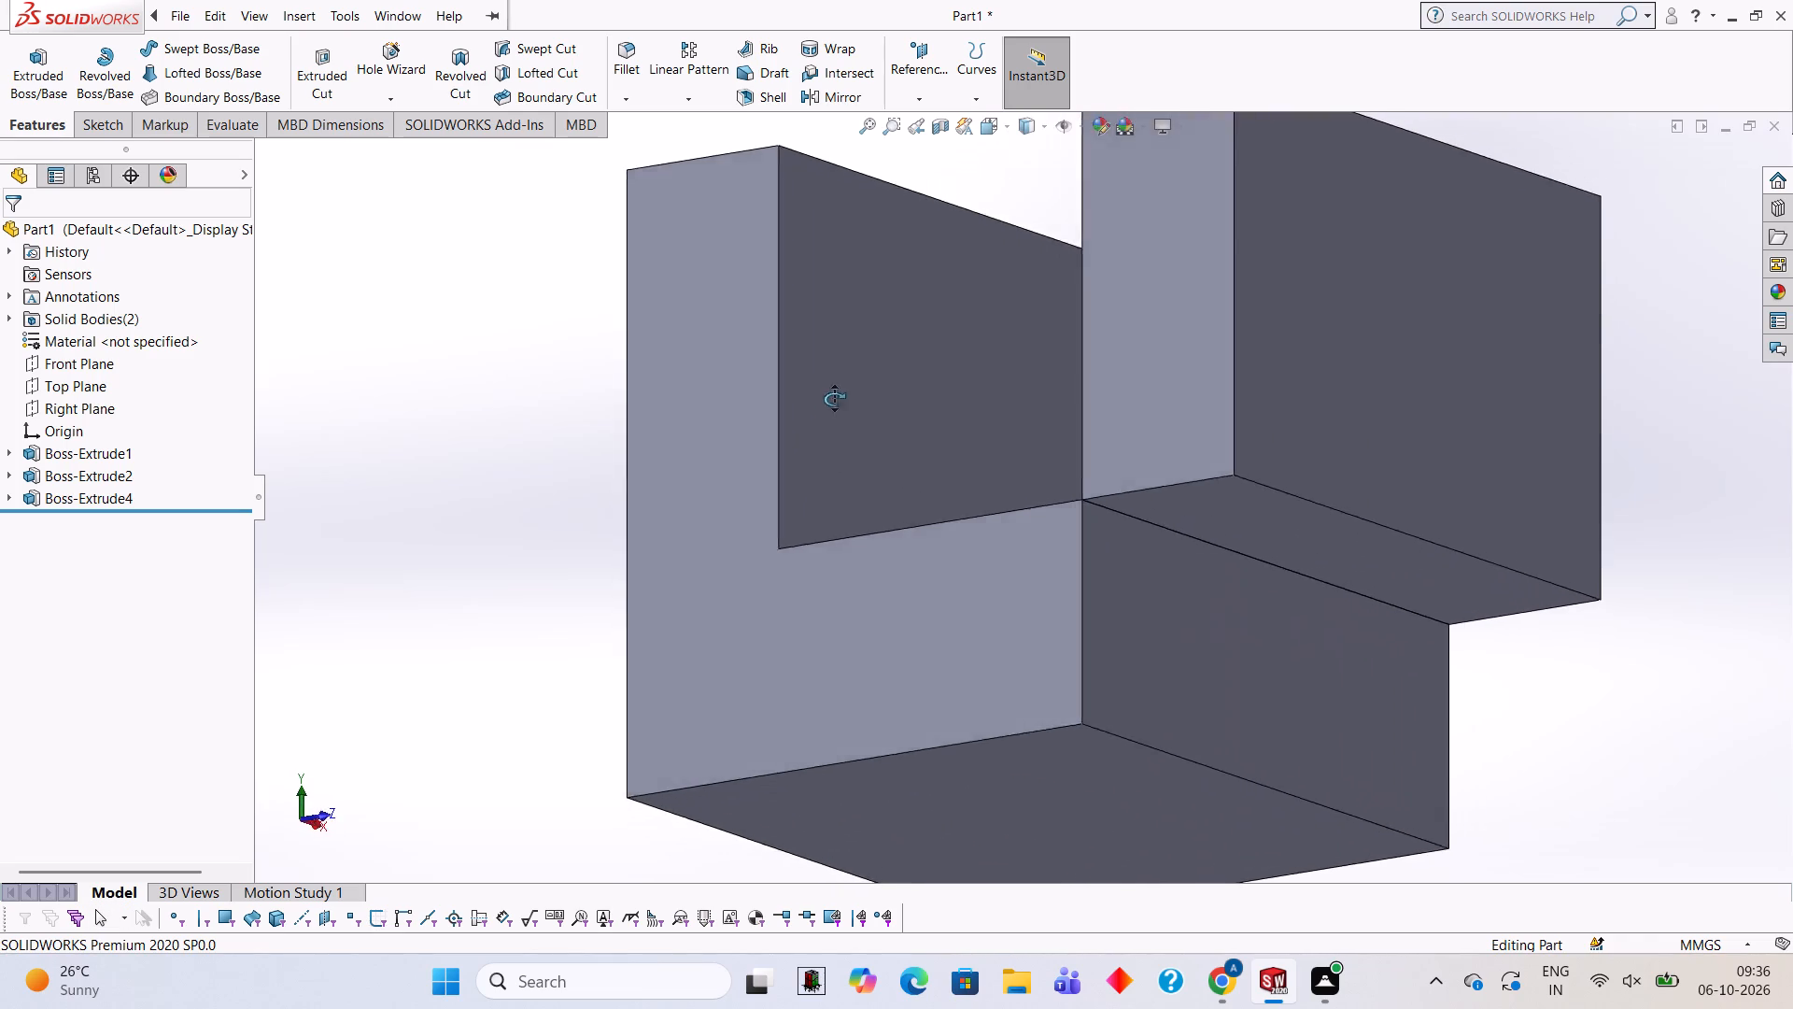
middle_drag(834, 399, 874, 433)
click(1147, 633)
click(1224, 581)
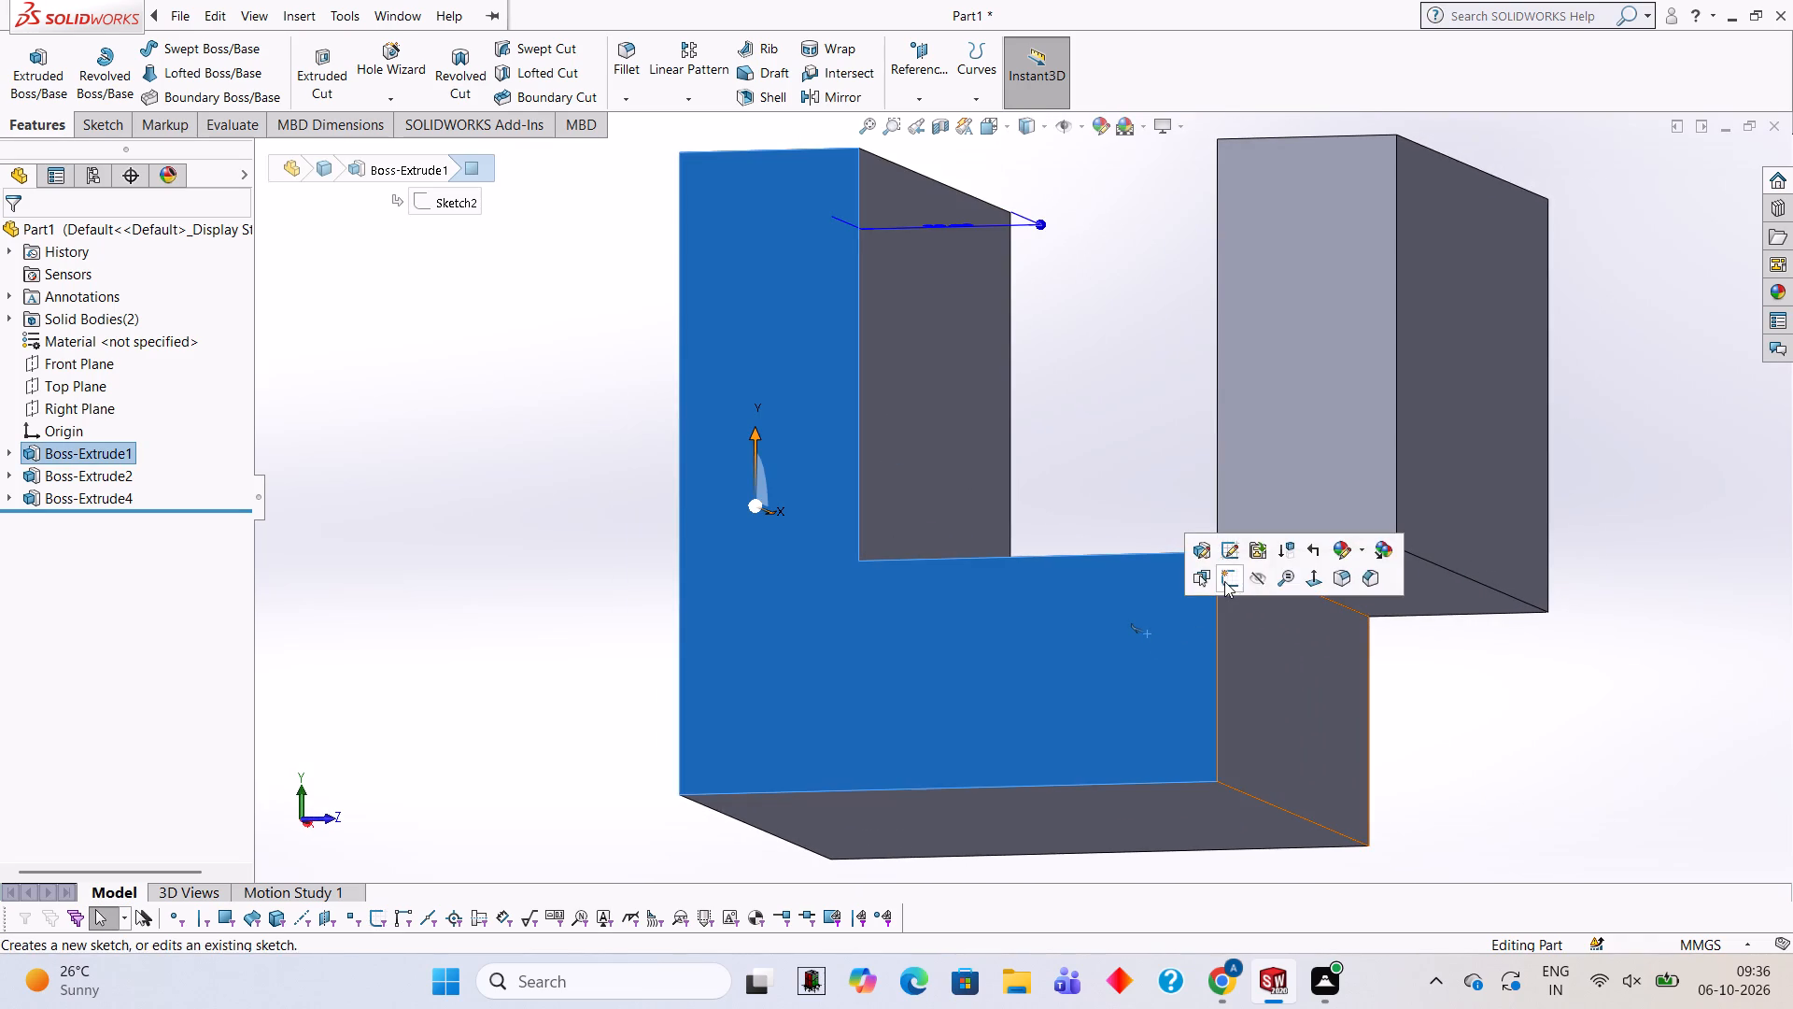
key(ctrl+8)
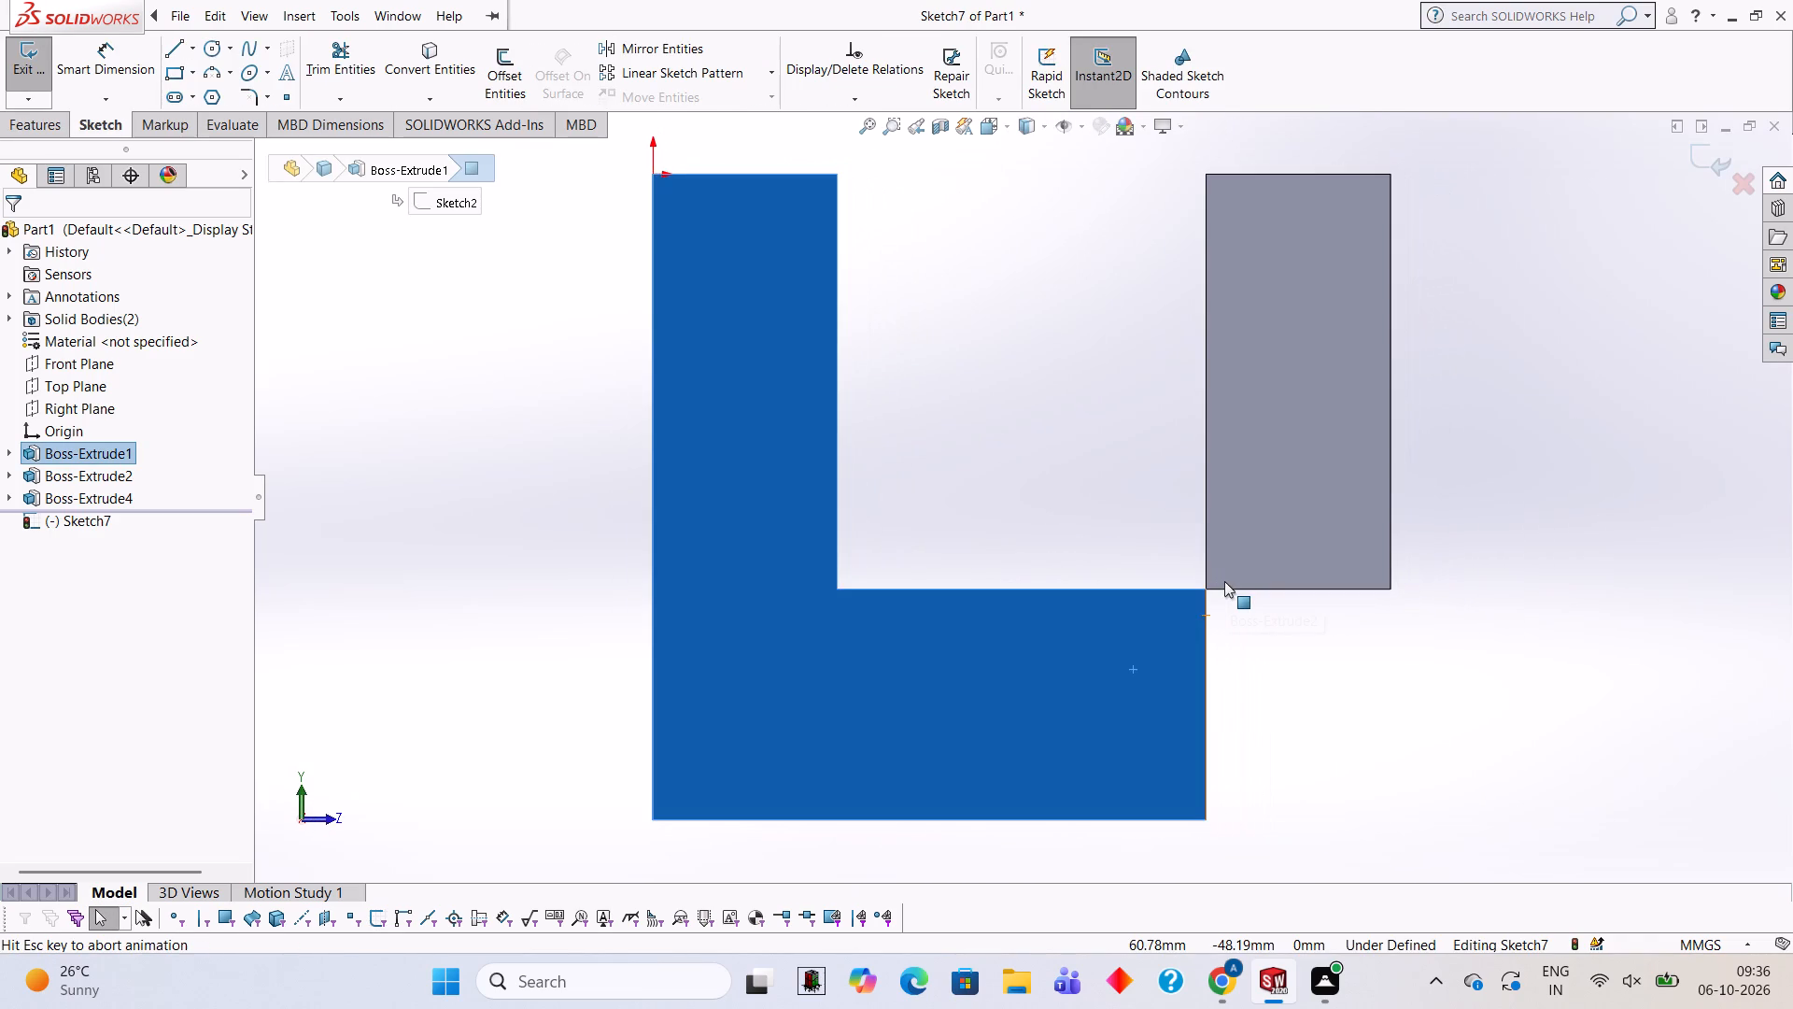
scroll(1293, 738, up, 1)
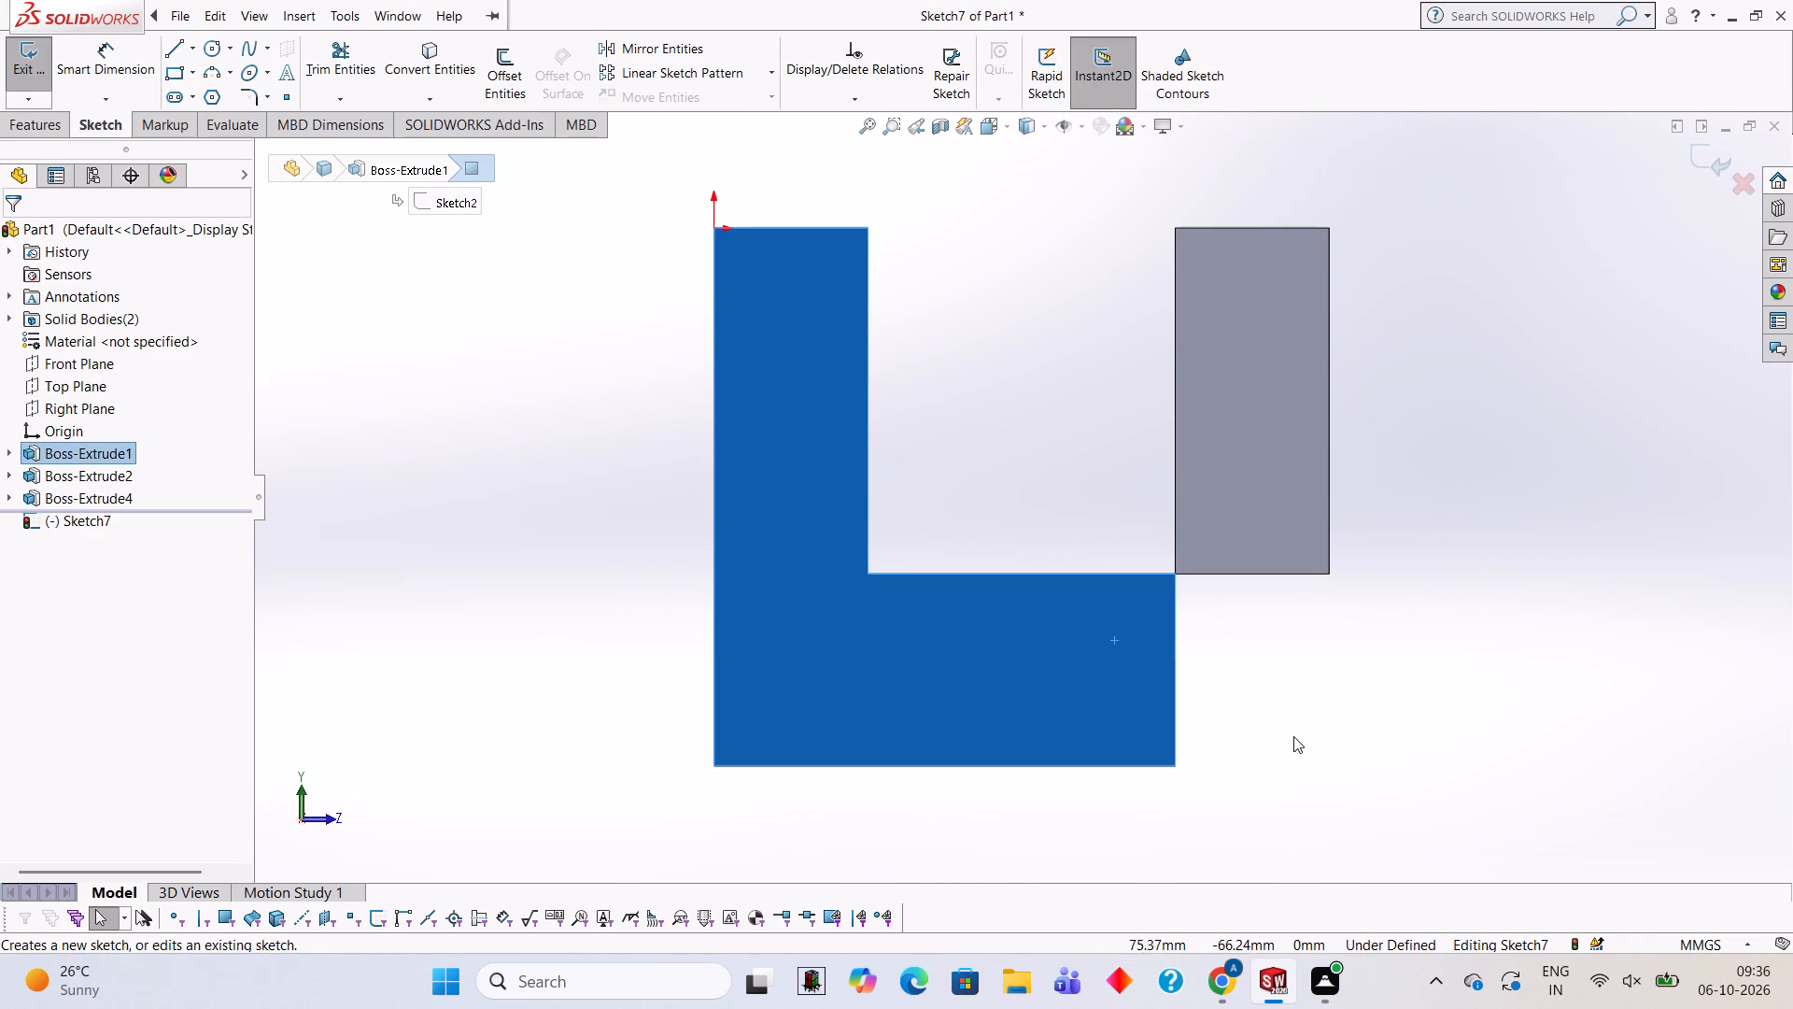
click(181, 40)
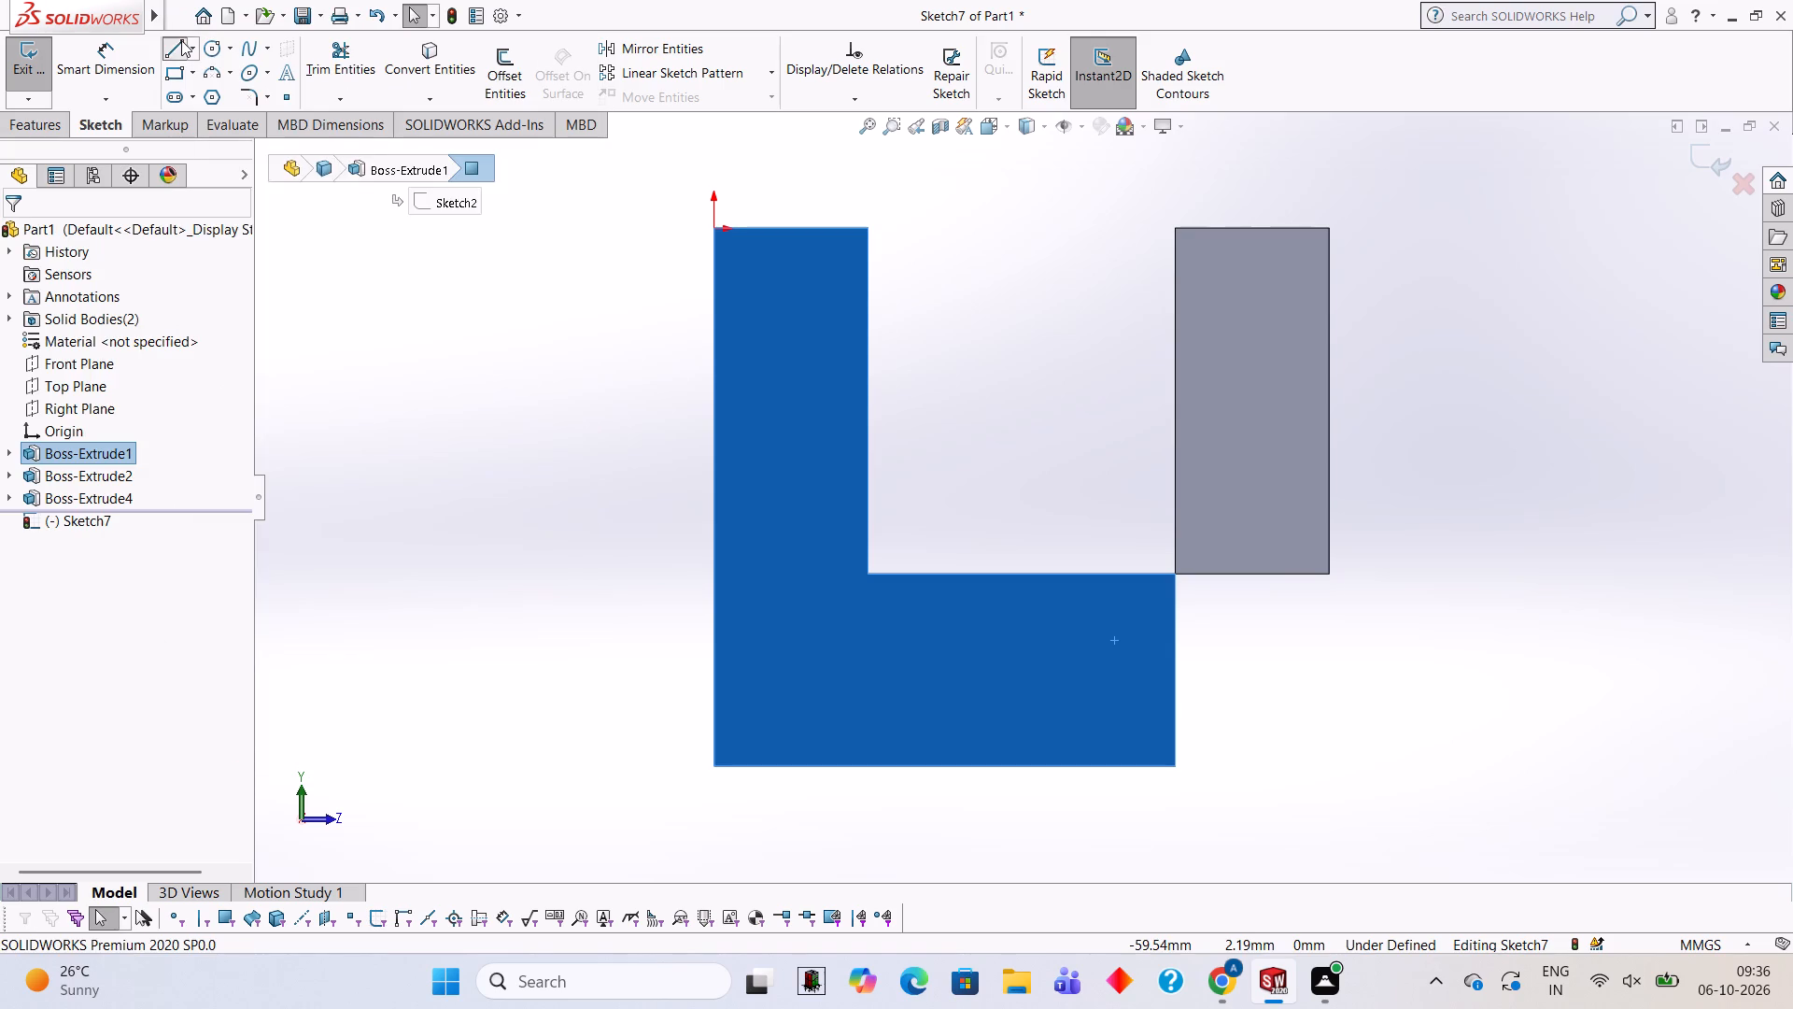
click(1175, 576)
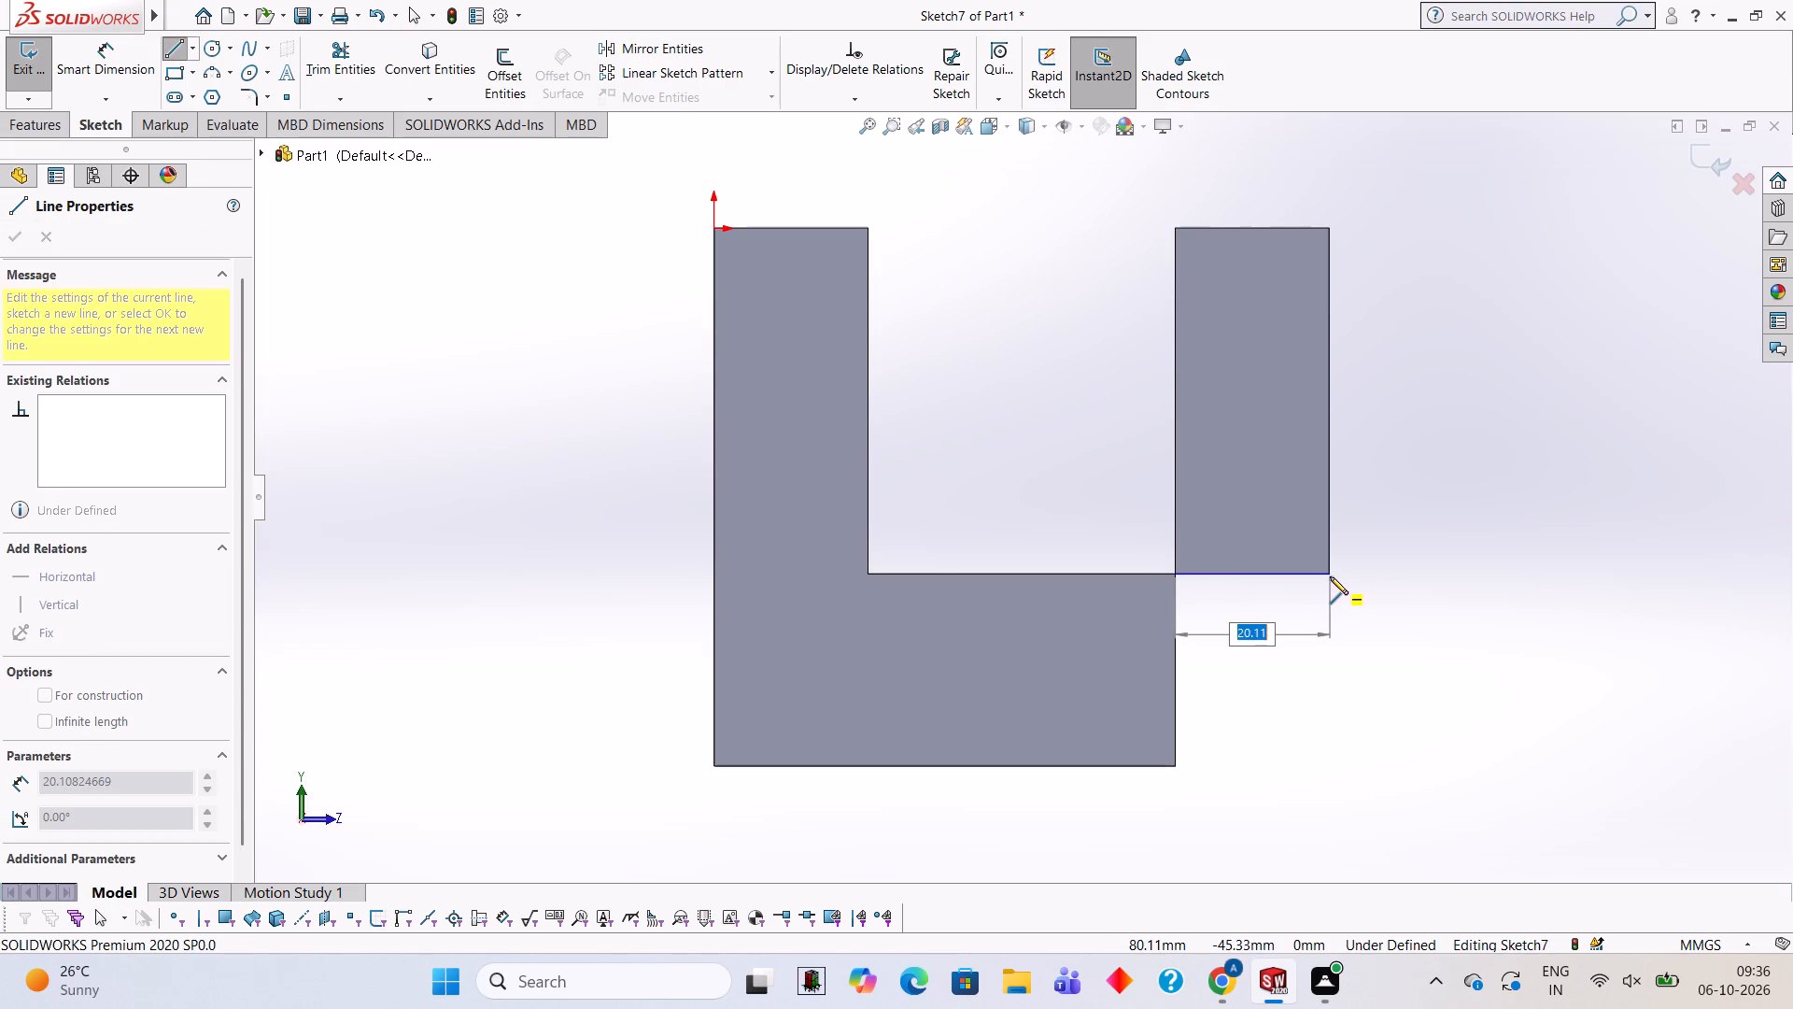
text(20)
key(Return)
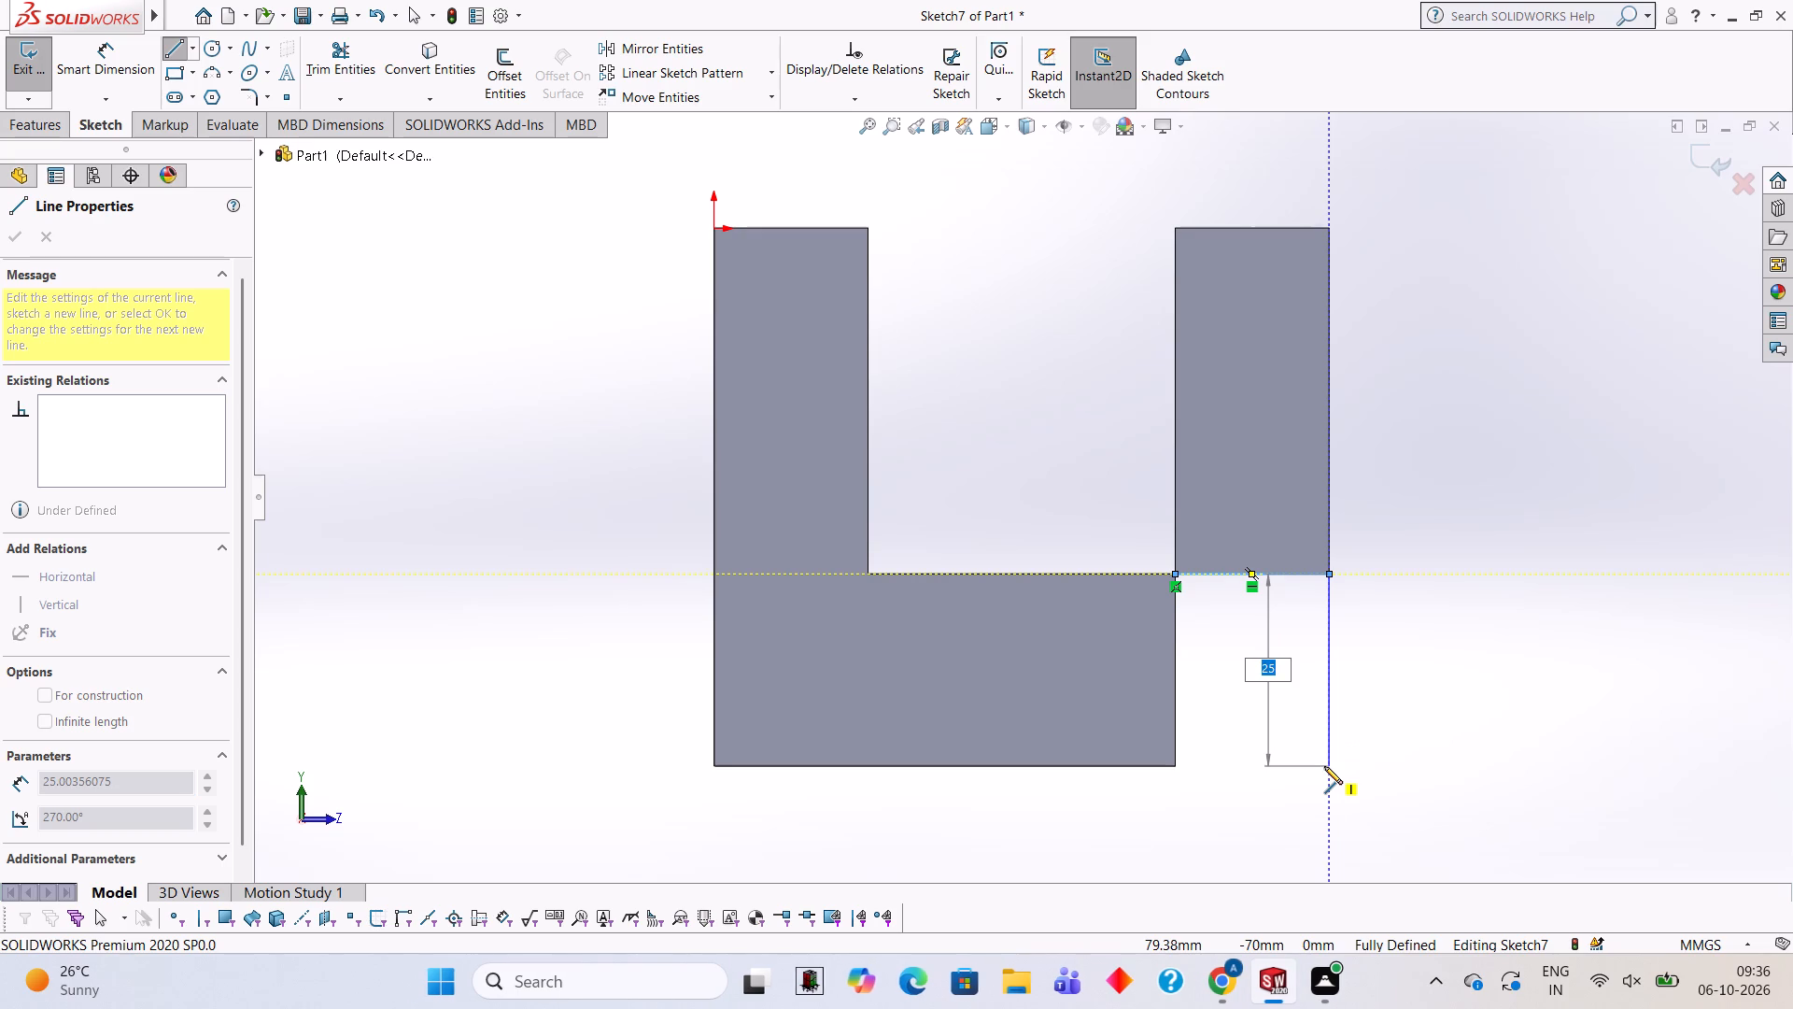
text(25)
key(Return)
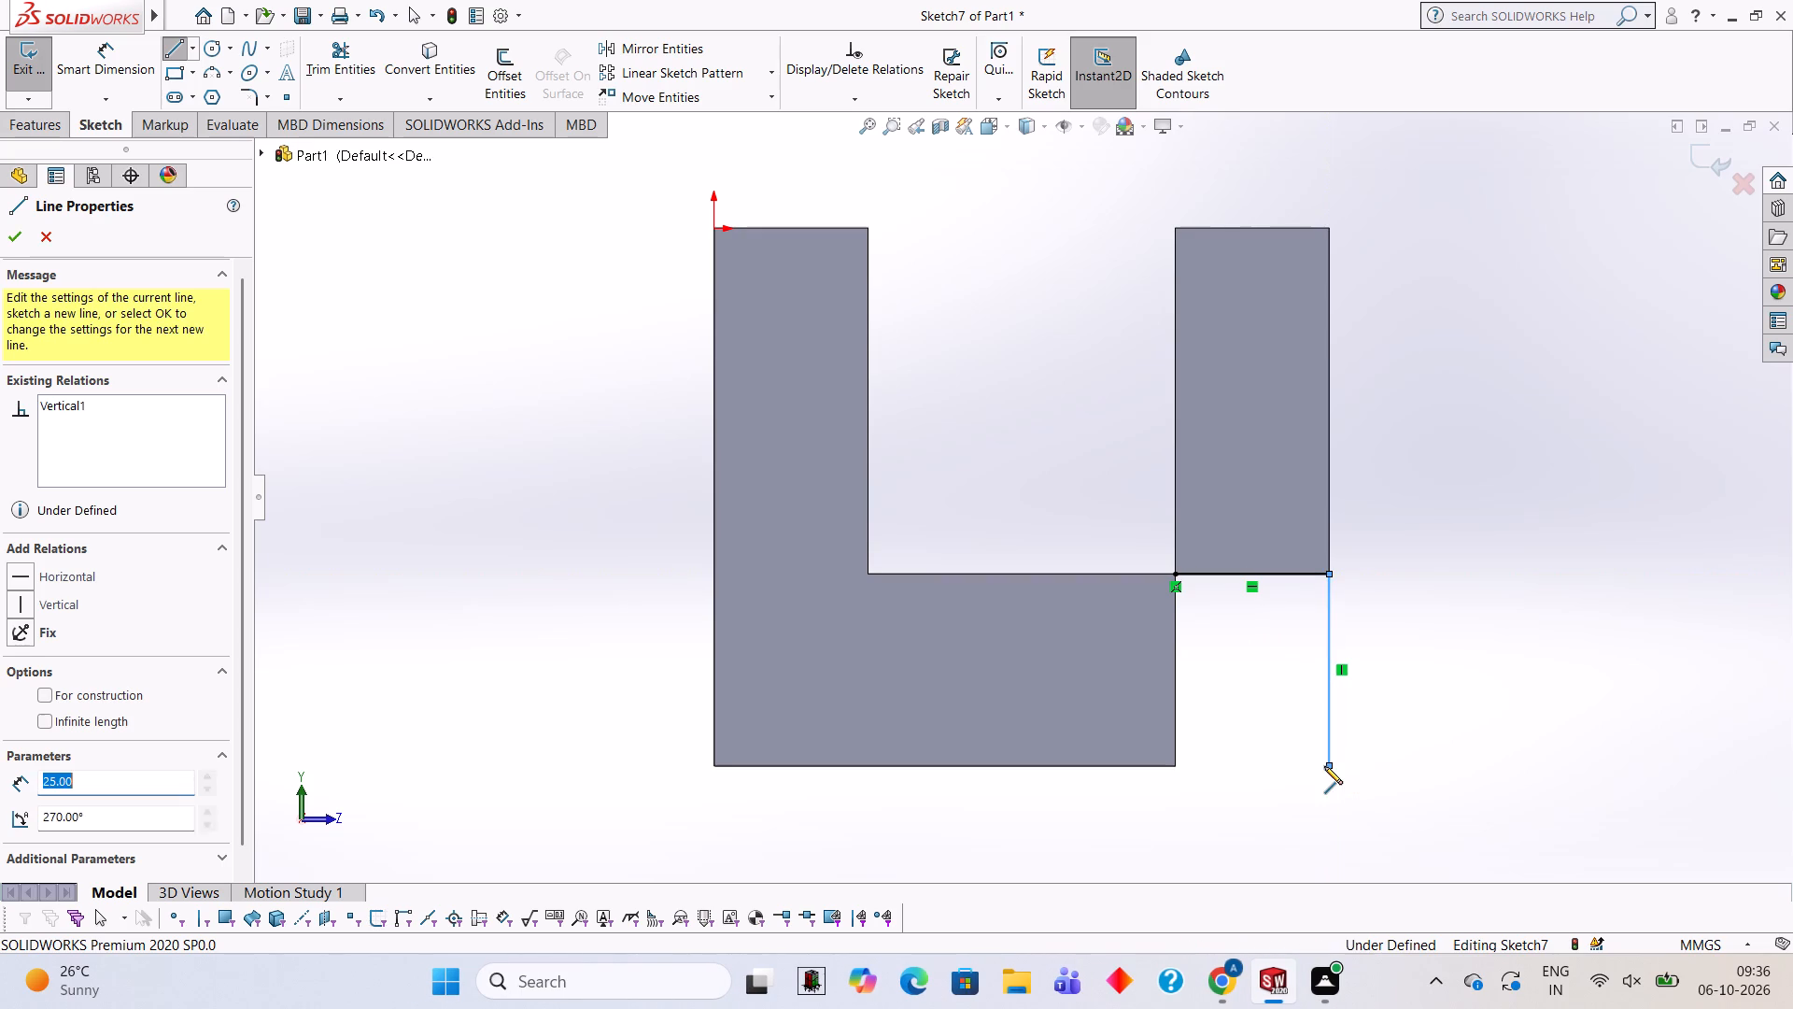
click(1174, 769)
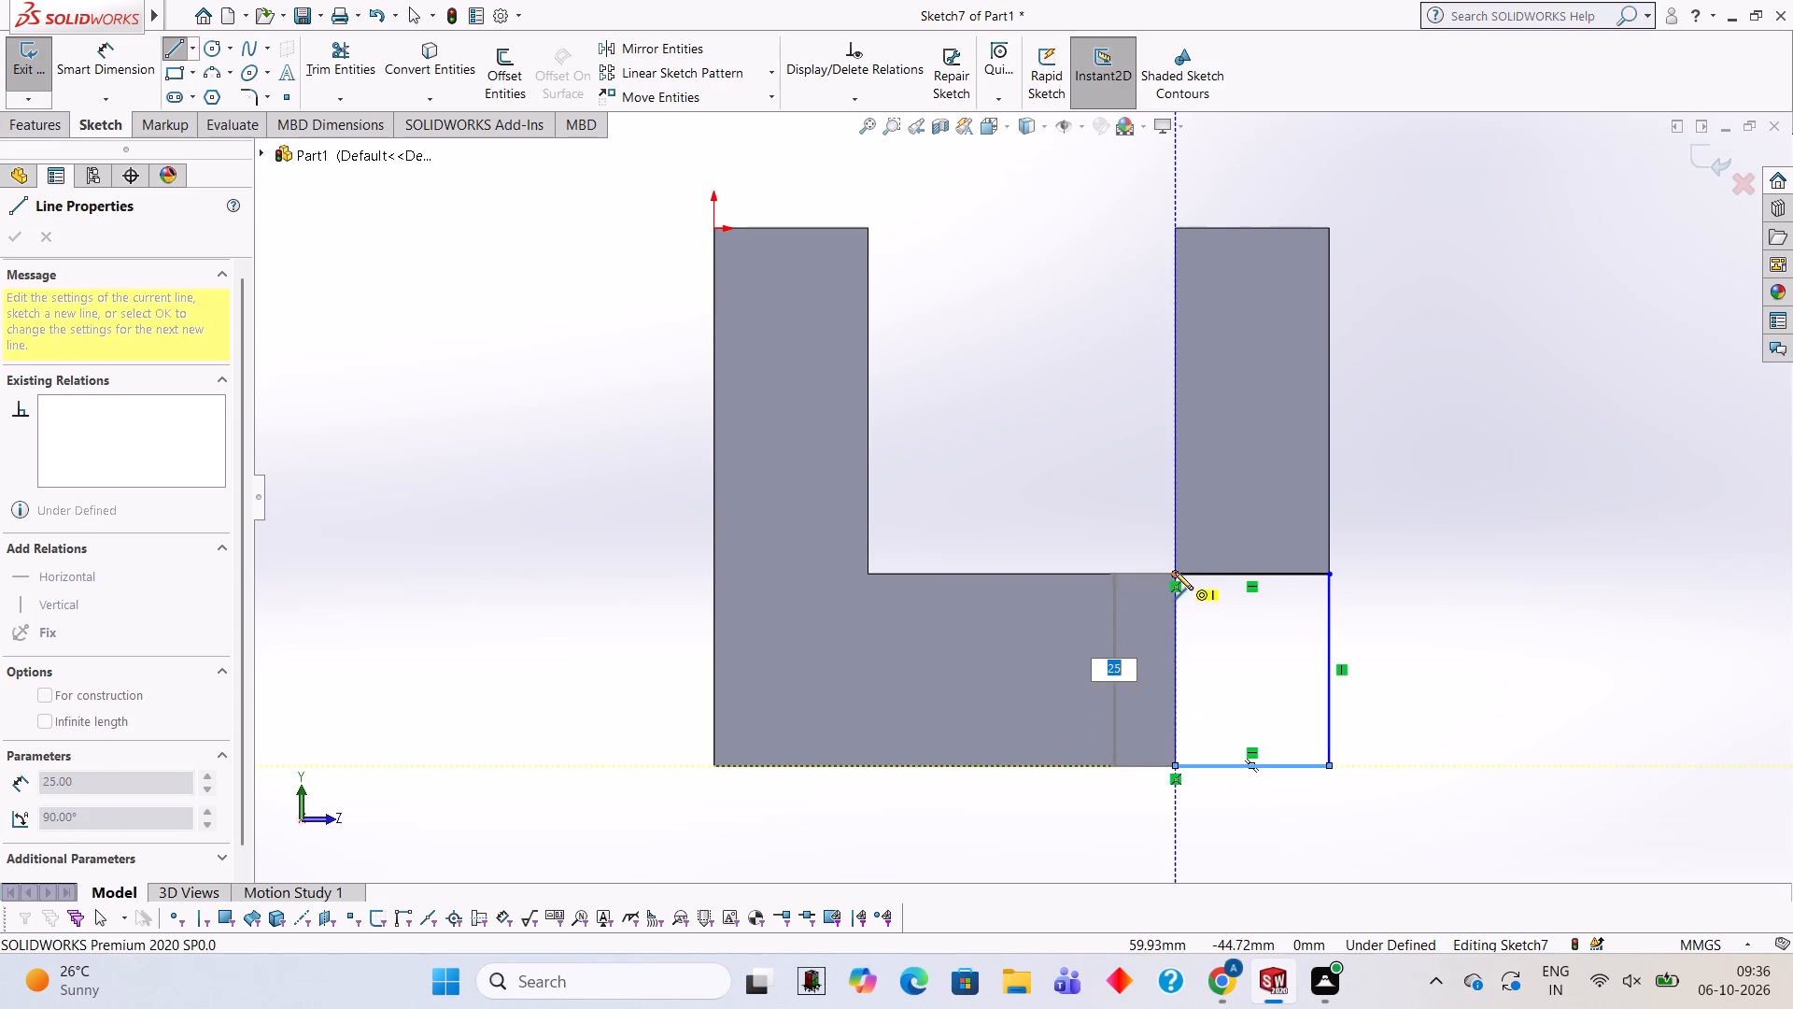
click(1175, 572)
Extrude the 20 by 25 mm rectangle as a 70 mm blind boss in the reversed direction, beneath the full length of the outer wall.
middle_drag(555, 391, 537, 395)
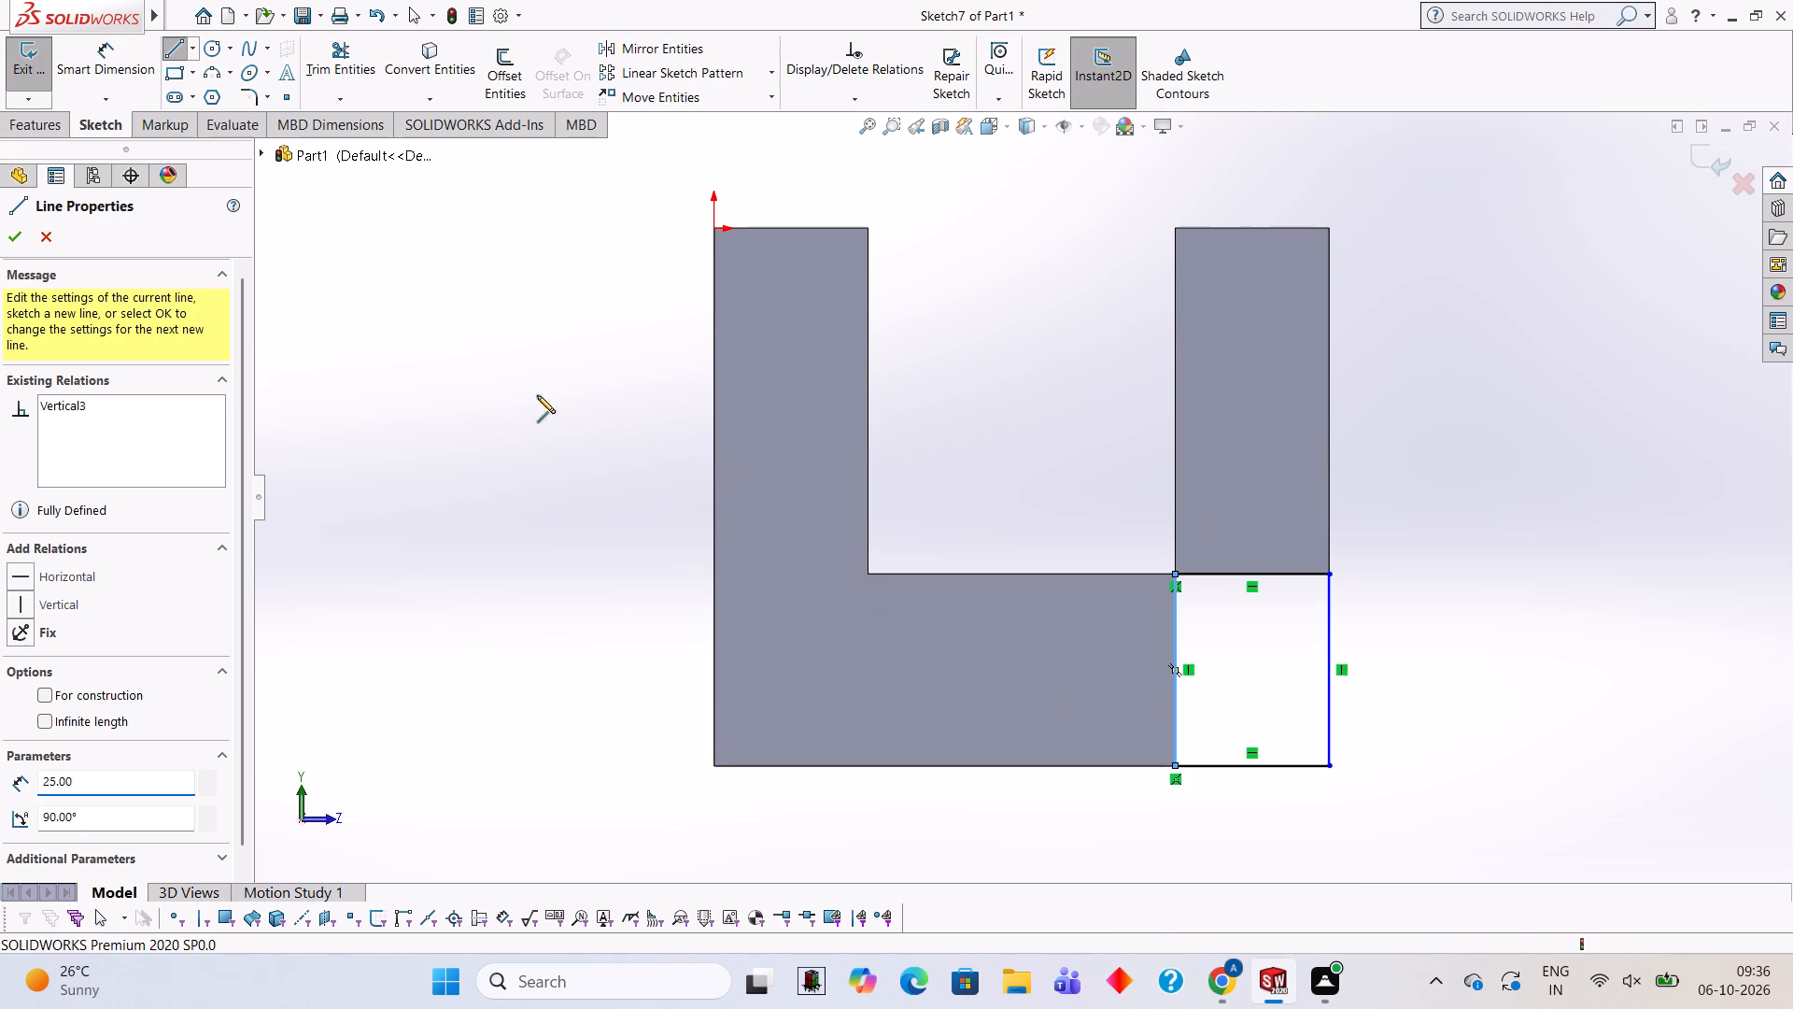
middle_drag(537, 395, 488, 402)
click(51, 116)
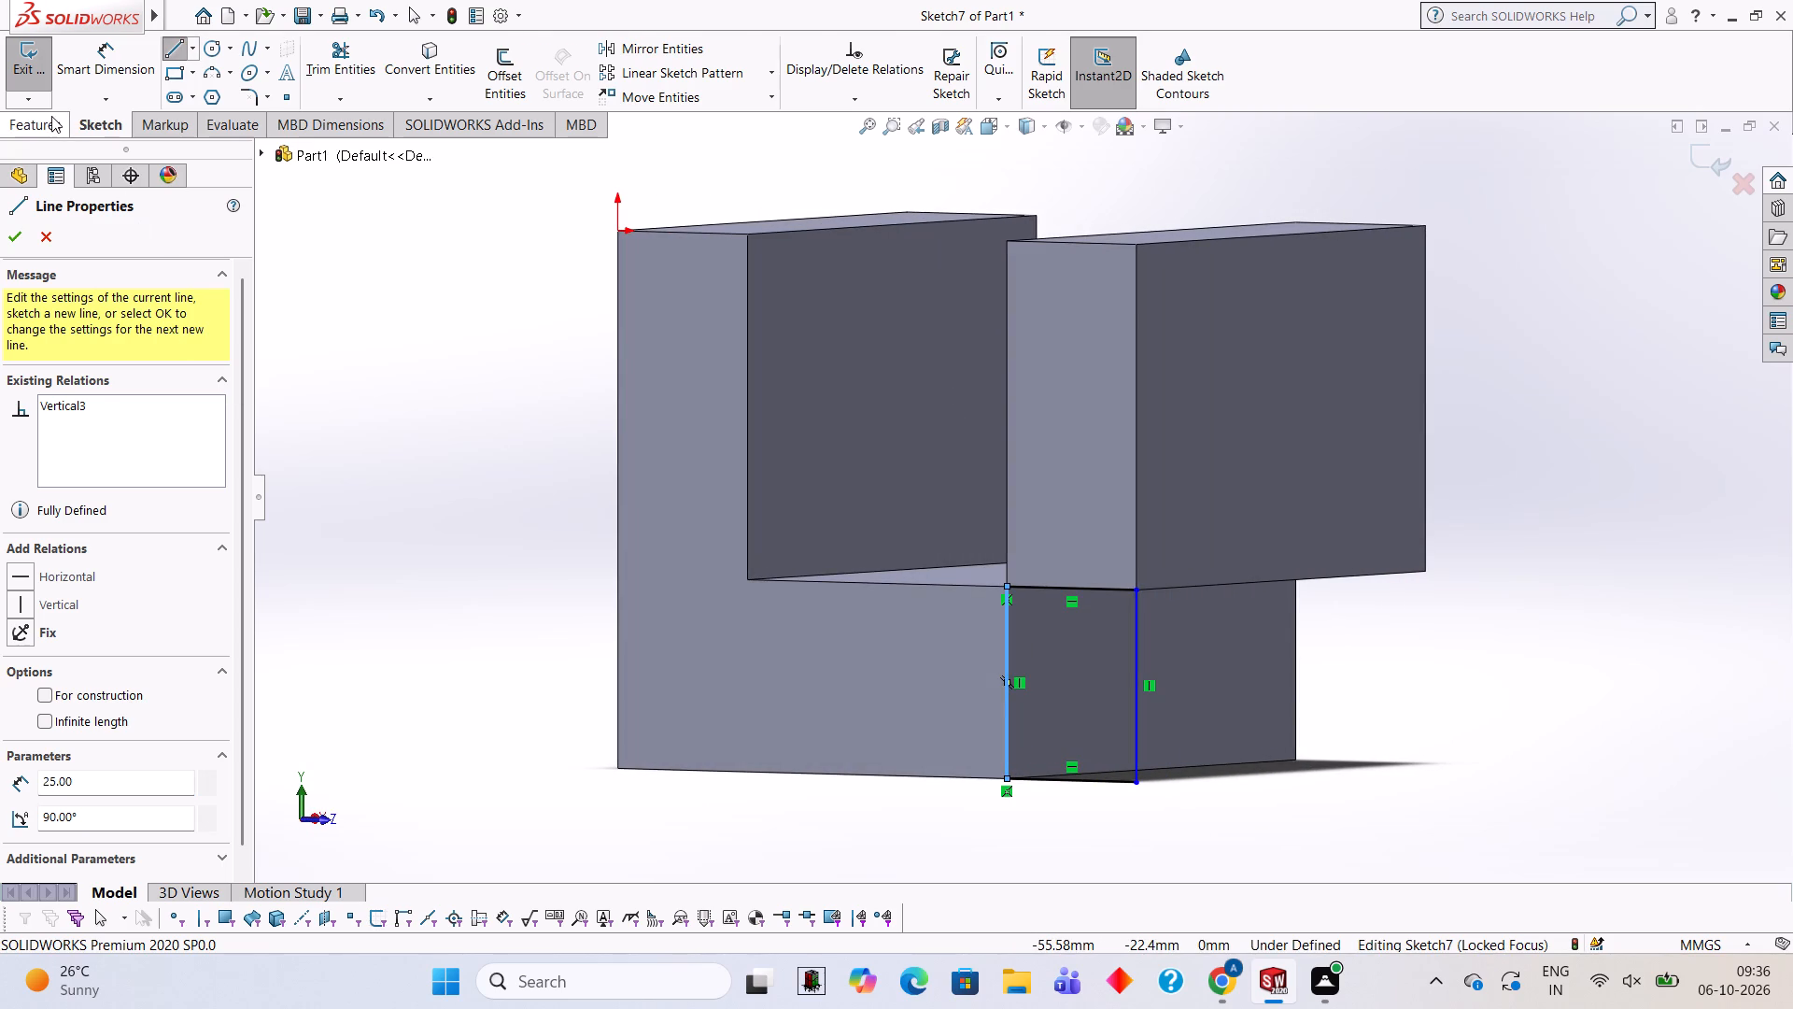
click(53, 72)
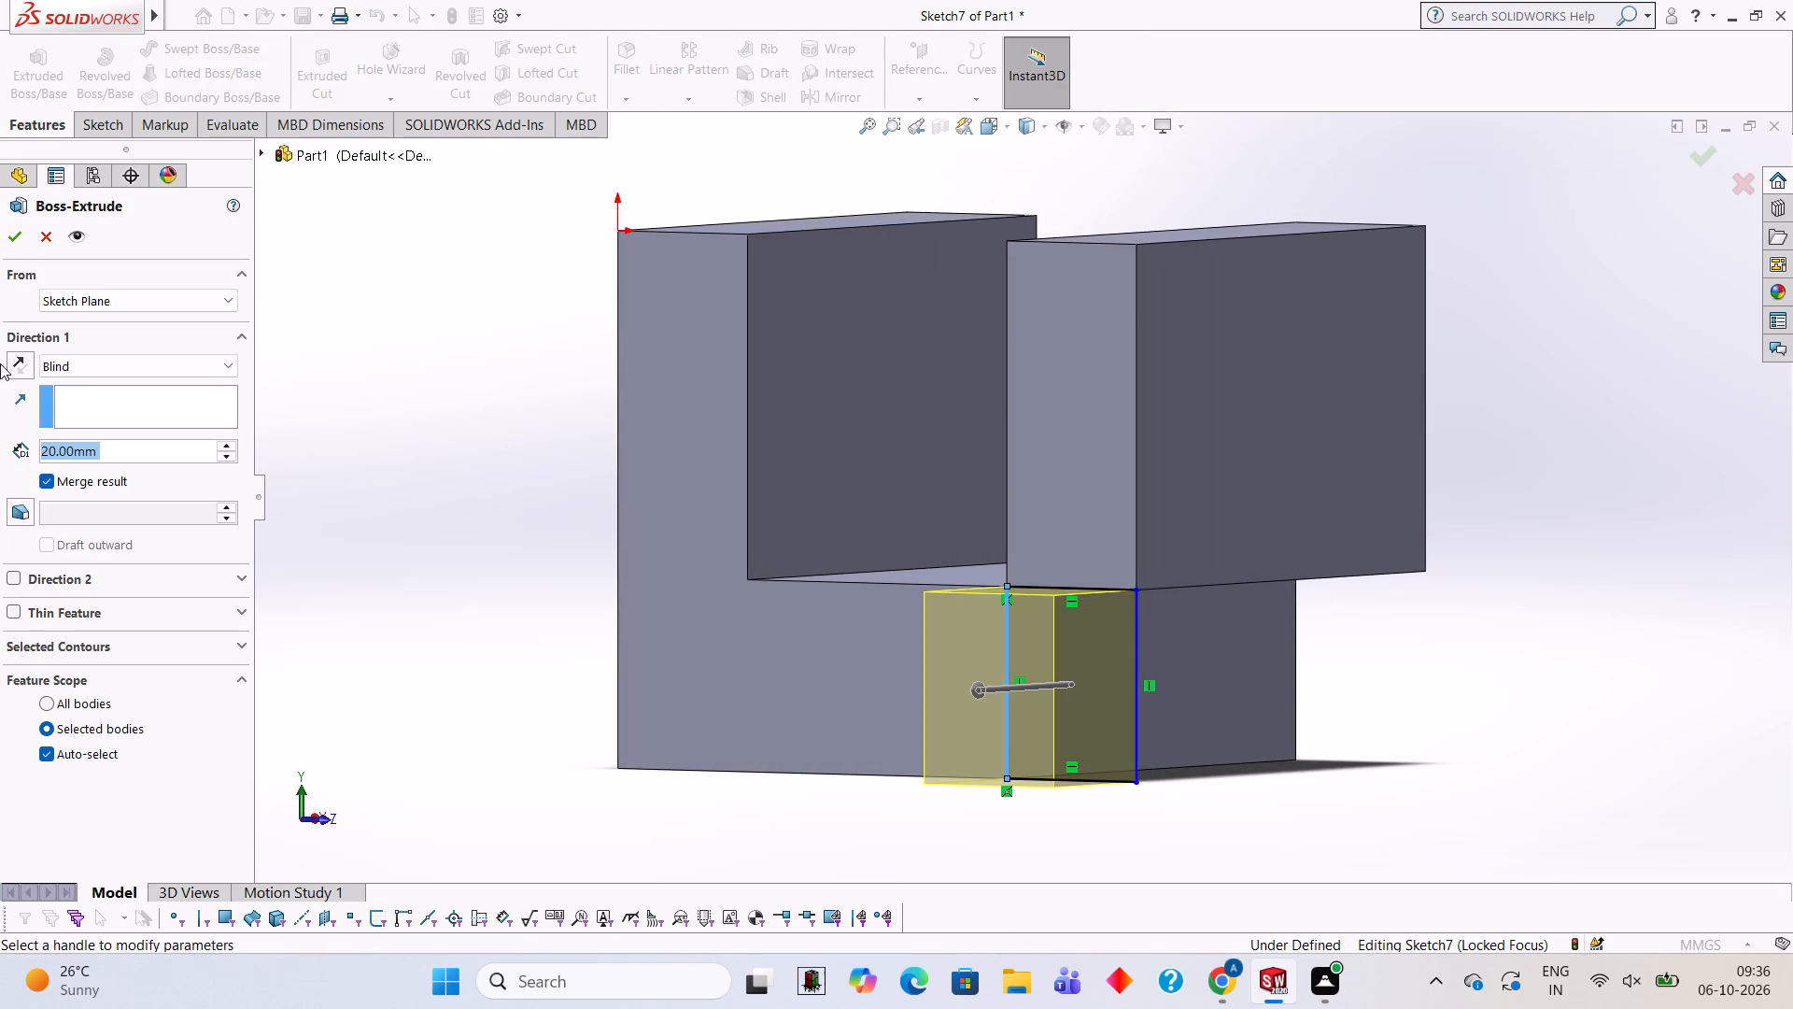
click(14, 364)
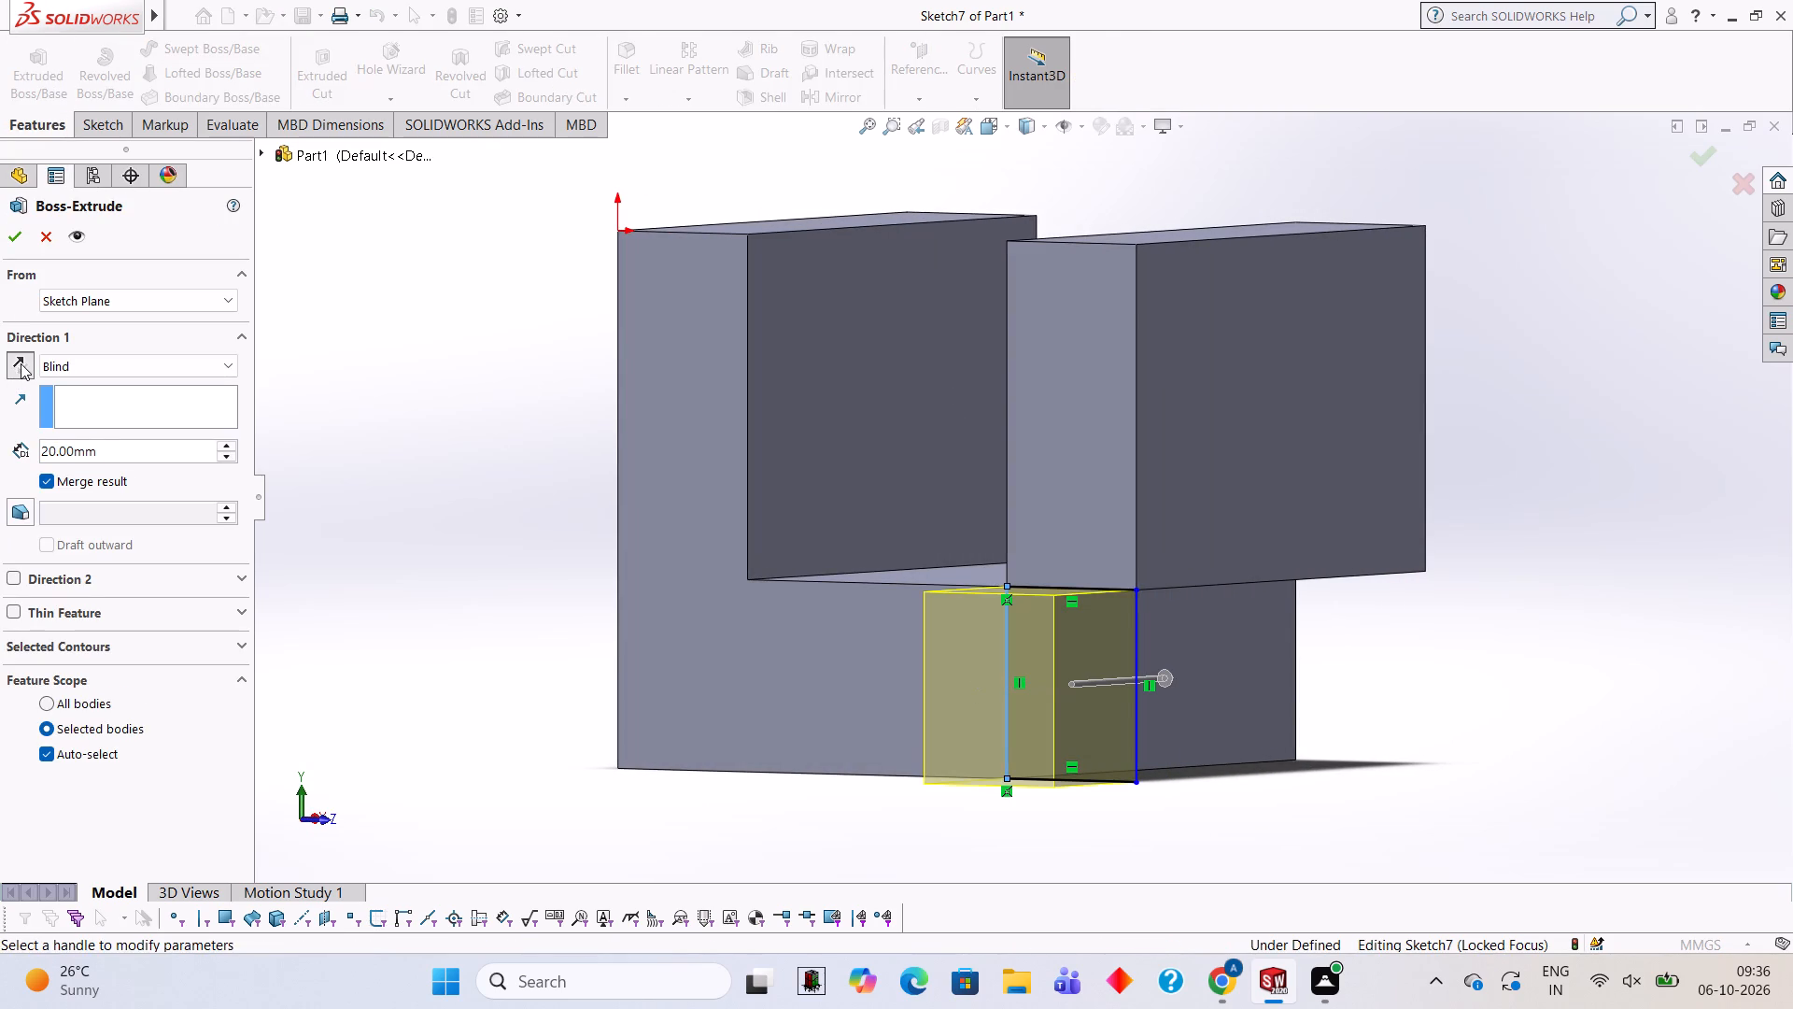
click(117, 458)
key(BackSpace)
key(BackSpace)
key(BackSpace)
key(BackSpace)
key(BackSpace)
key(BackSpace)
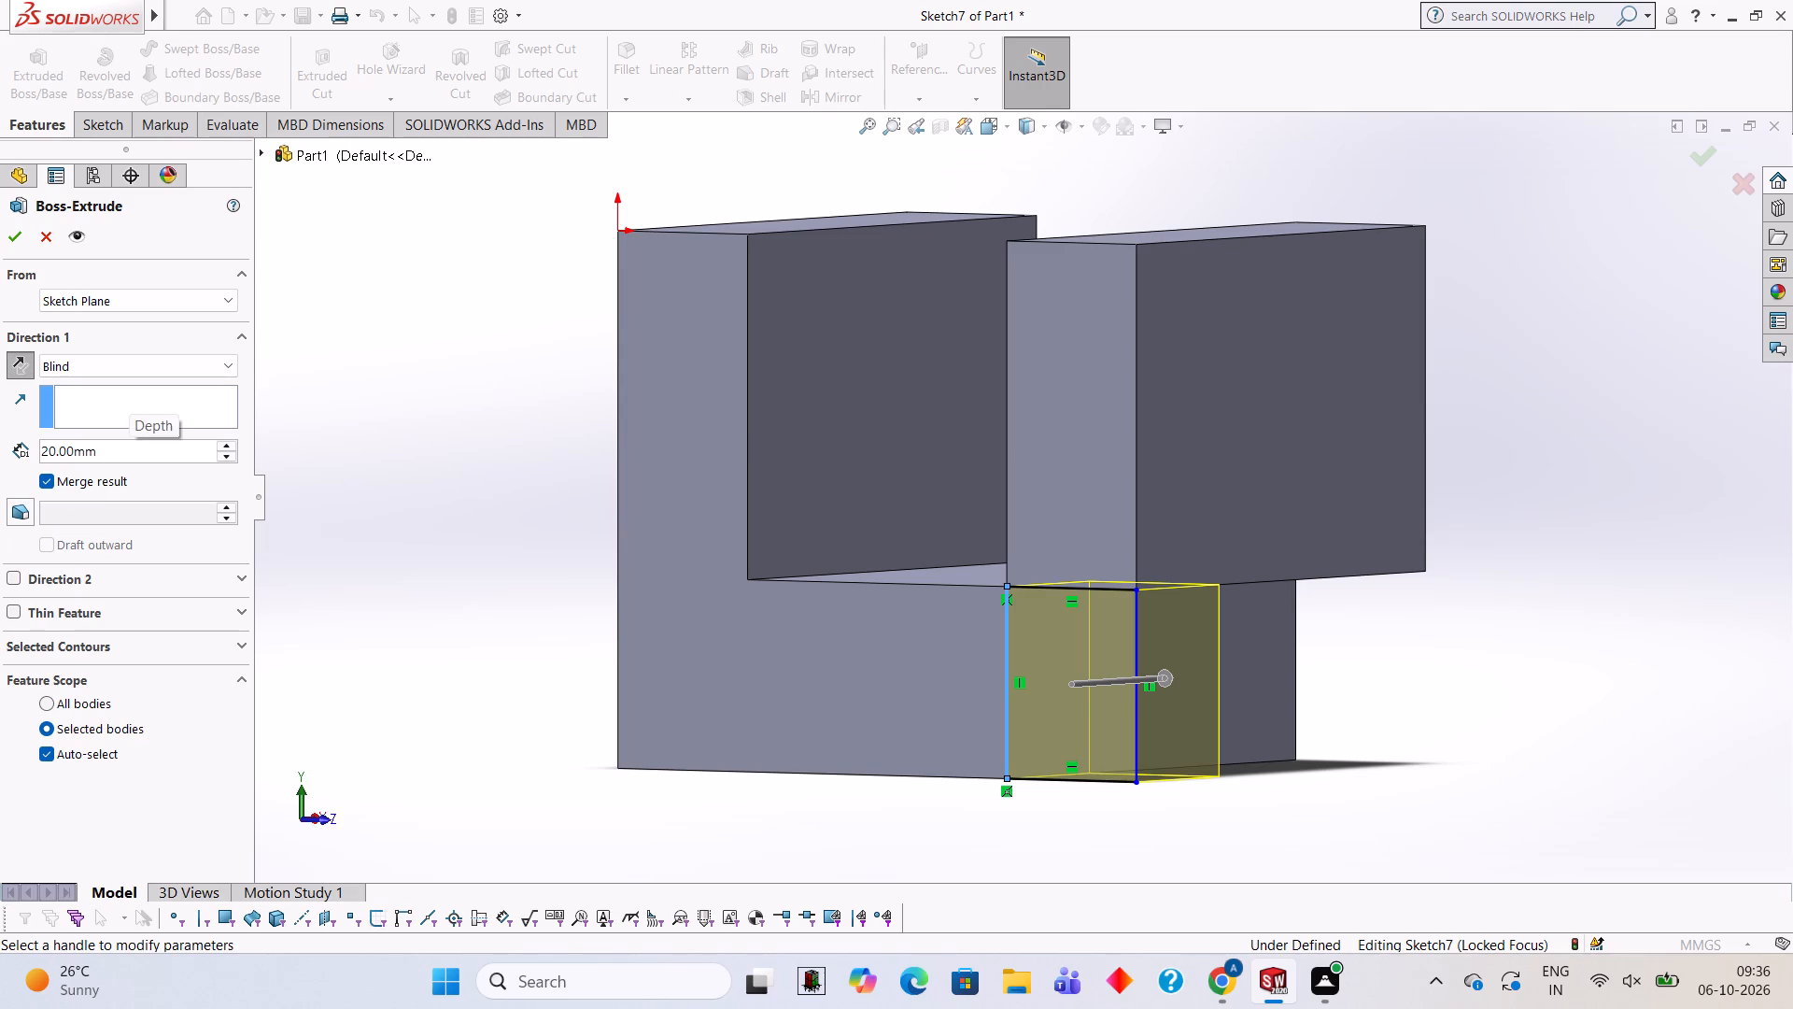
key(BackSpace)
key(BackSpace)
text(70)
key(Return)
middle_drag(946, 502, 902, 504)
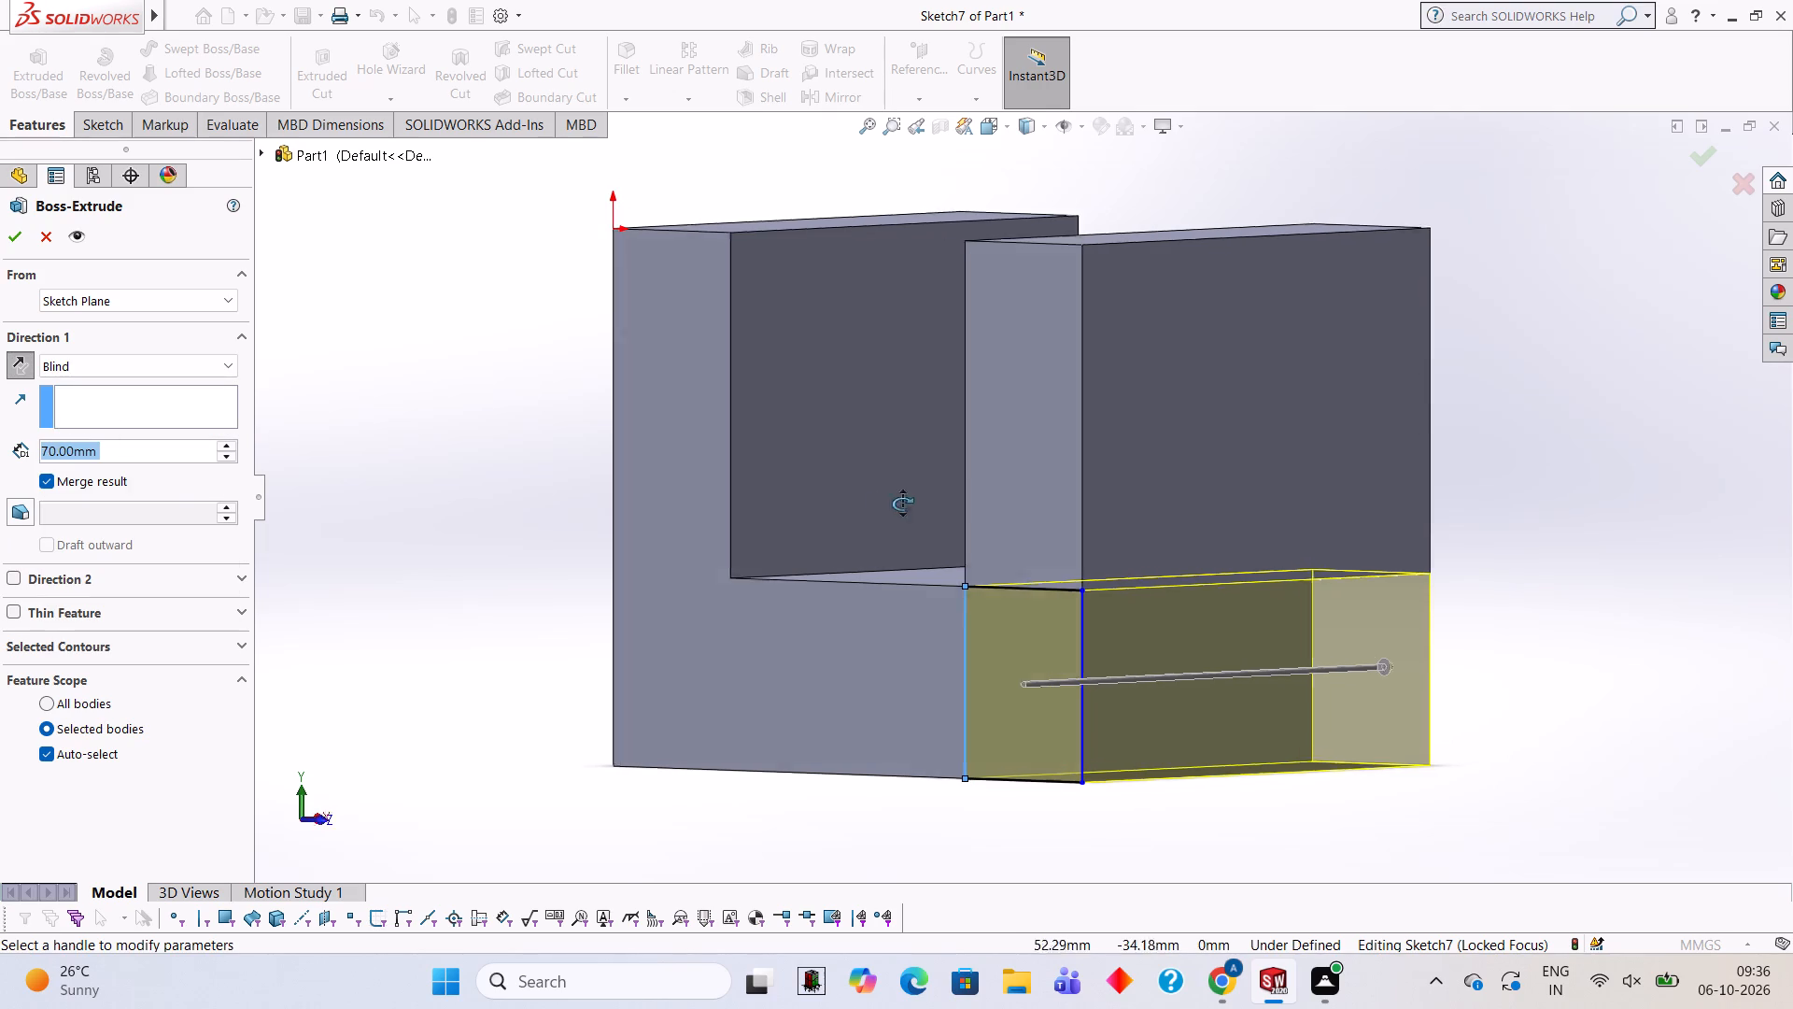
middle_drag(902, 504, 845, 510)
click(17, 233)
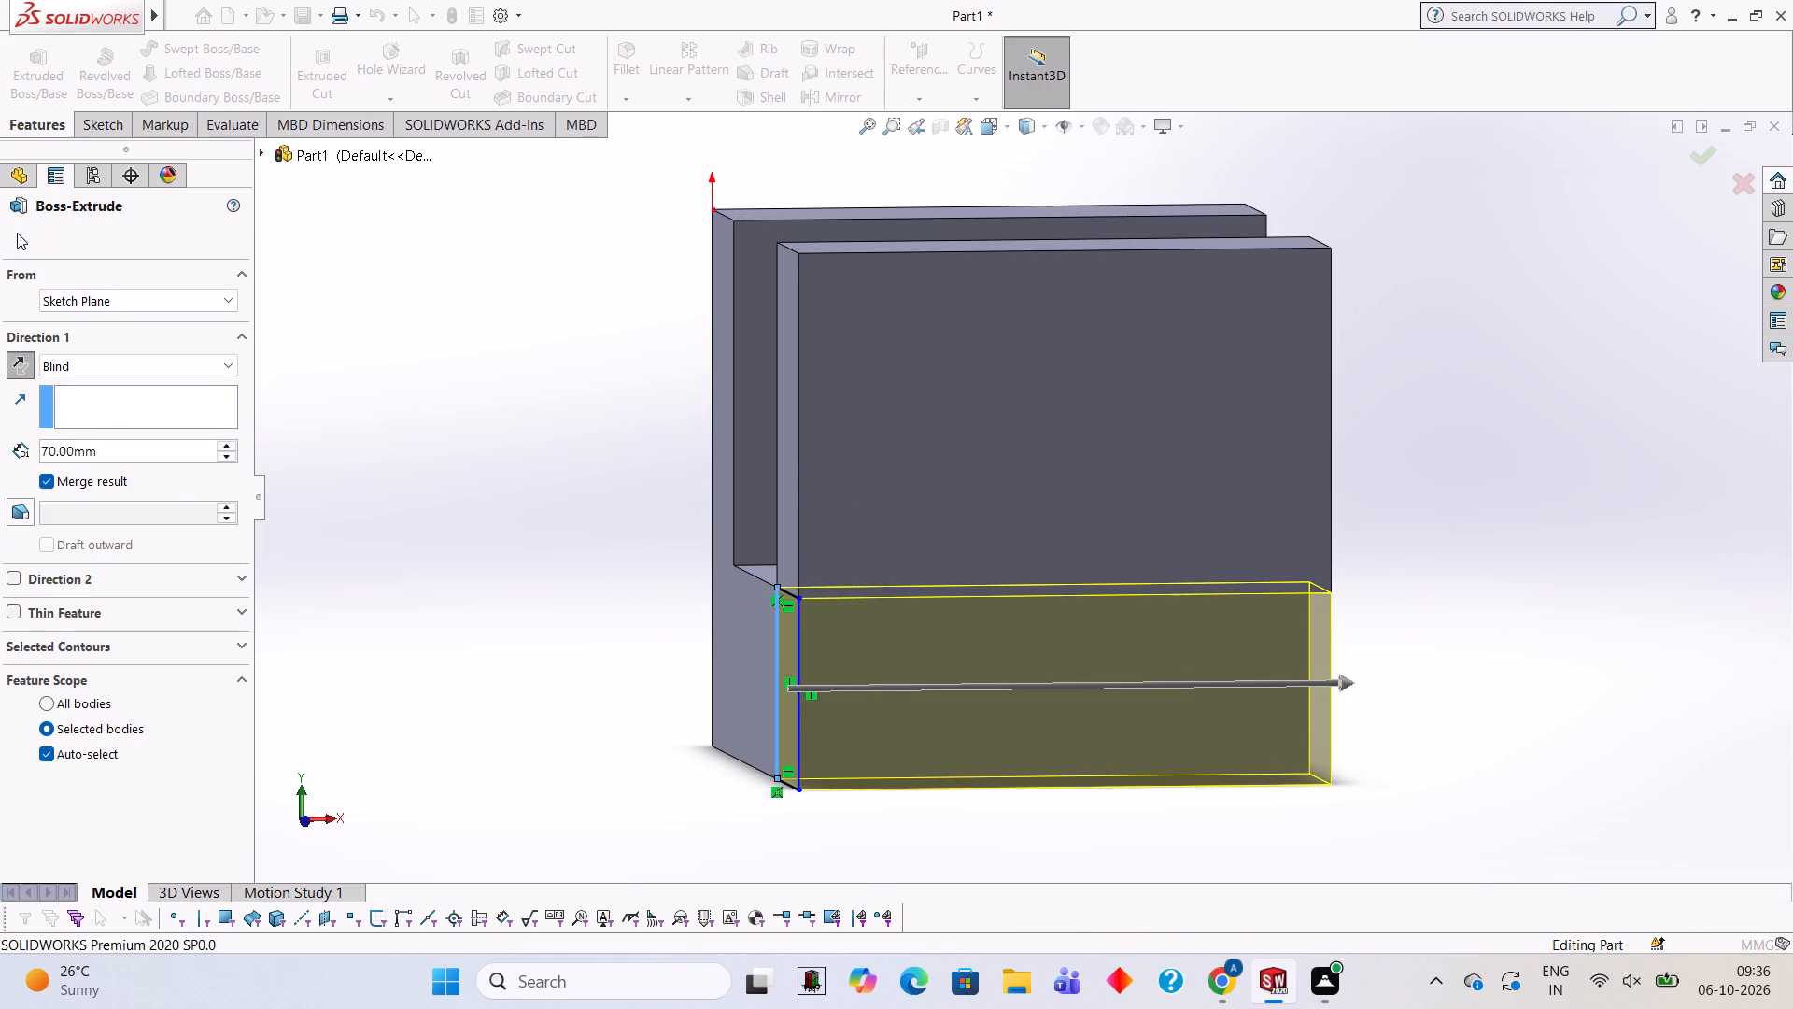
Sketch a 40 mm diameter circle on the newer wall's outer face, centred on the midpoint of its bottom edge.
click(400, 396)
middle_drag(481, 424, 649, 405)
scroll(649, 405, up, 1)
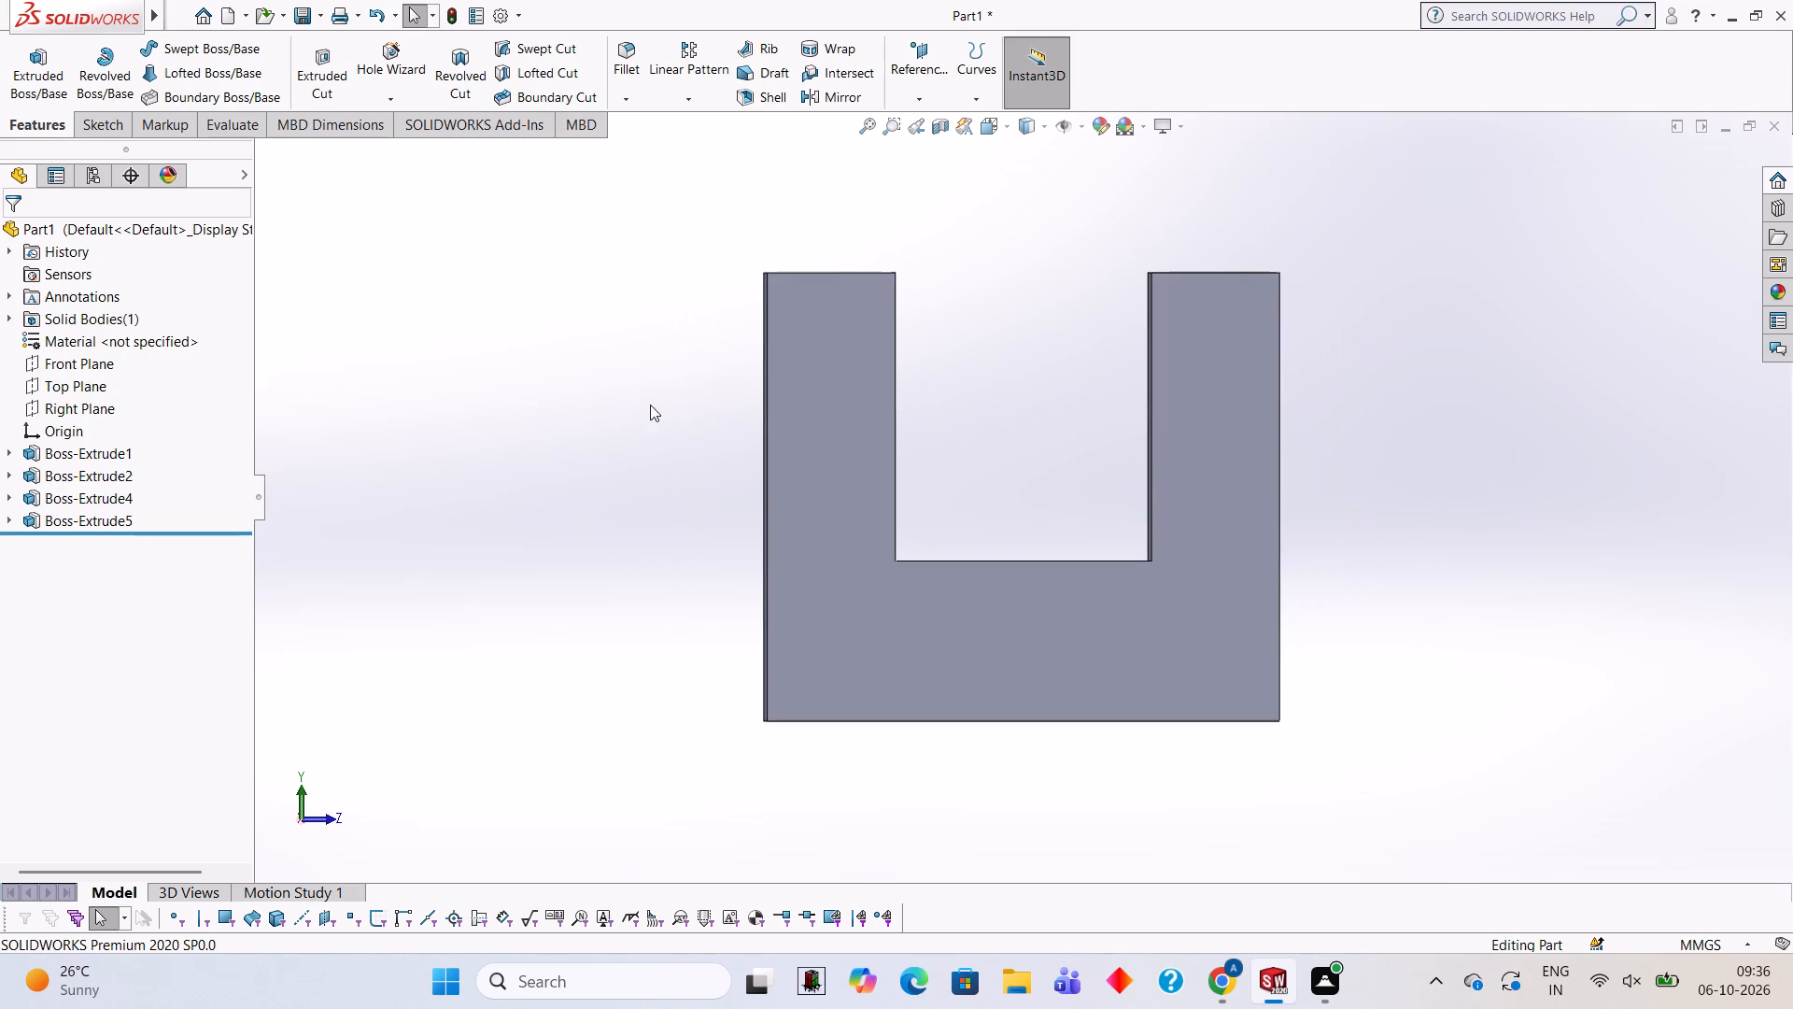
middle_drag(1176, 367, 1077, 371)
click(1239, 533)
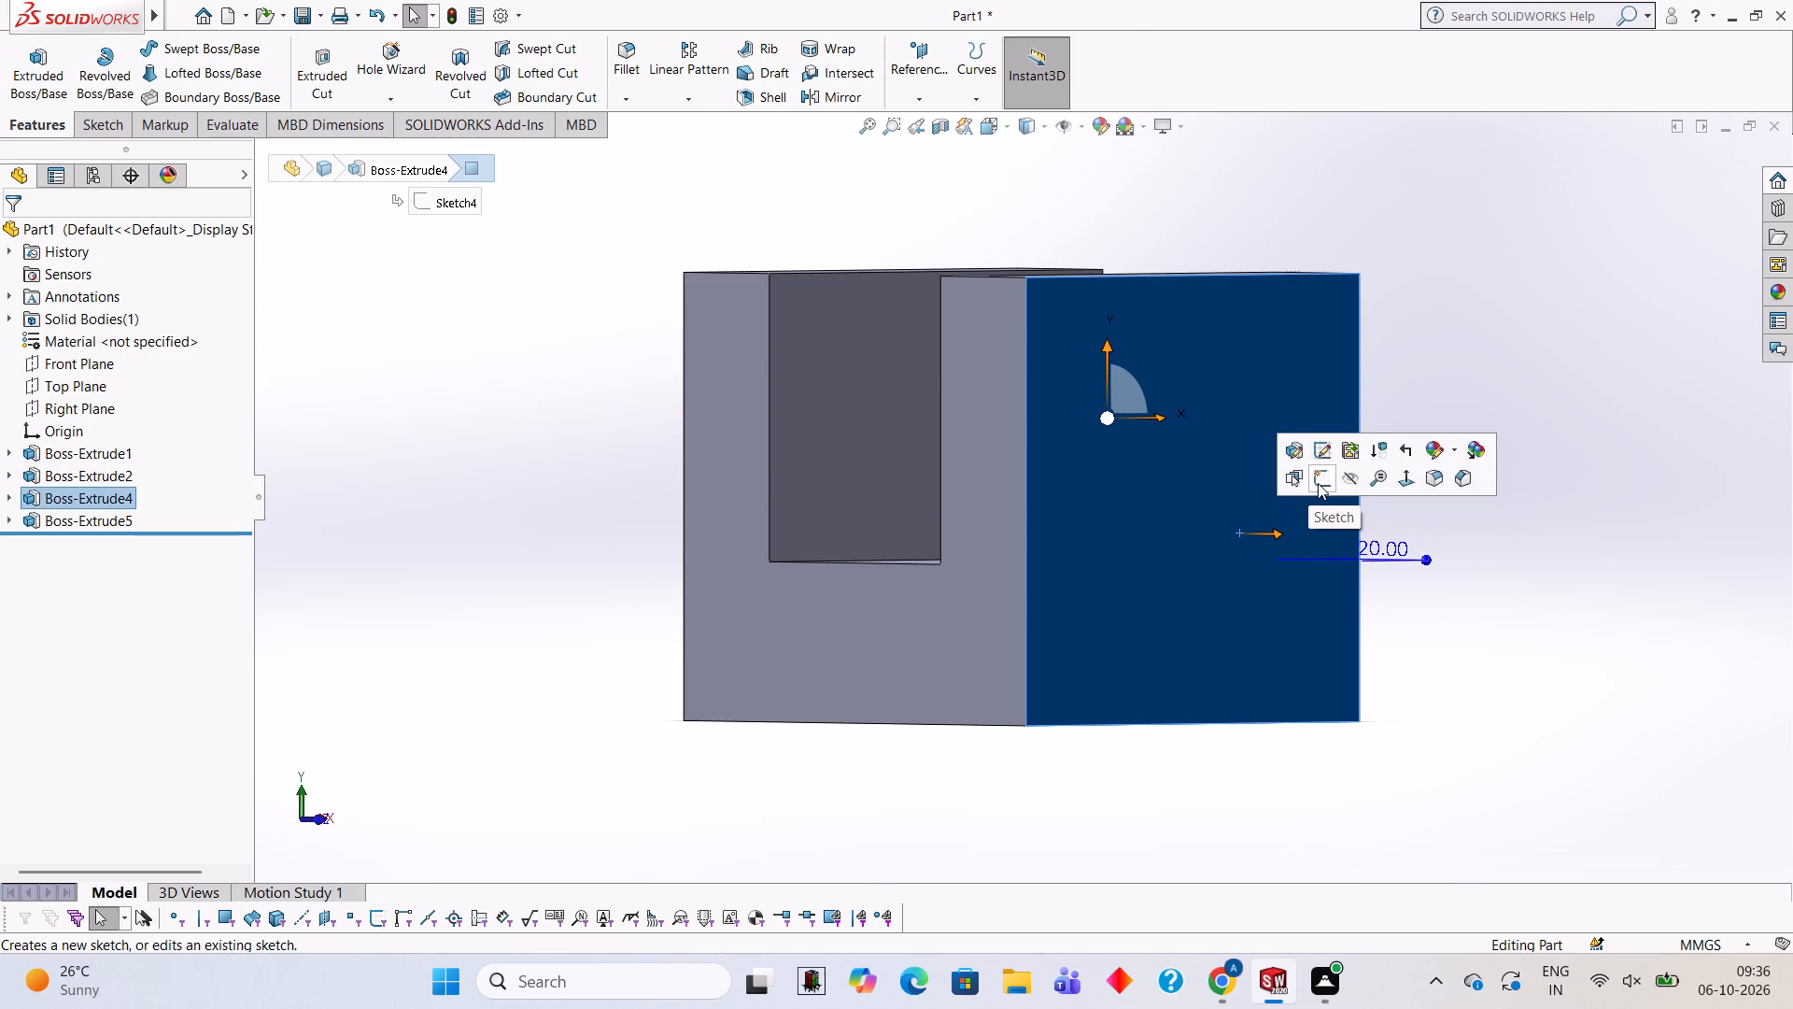
click(1318, 483)
key(ctrl+8)
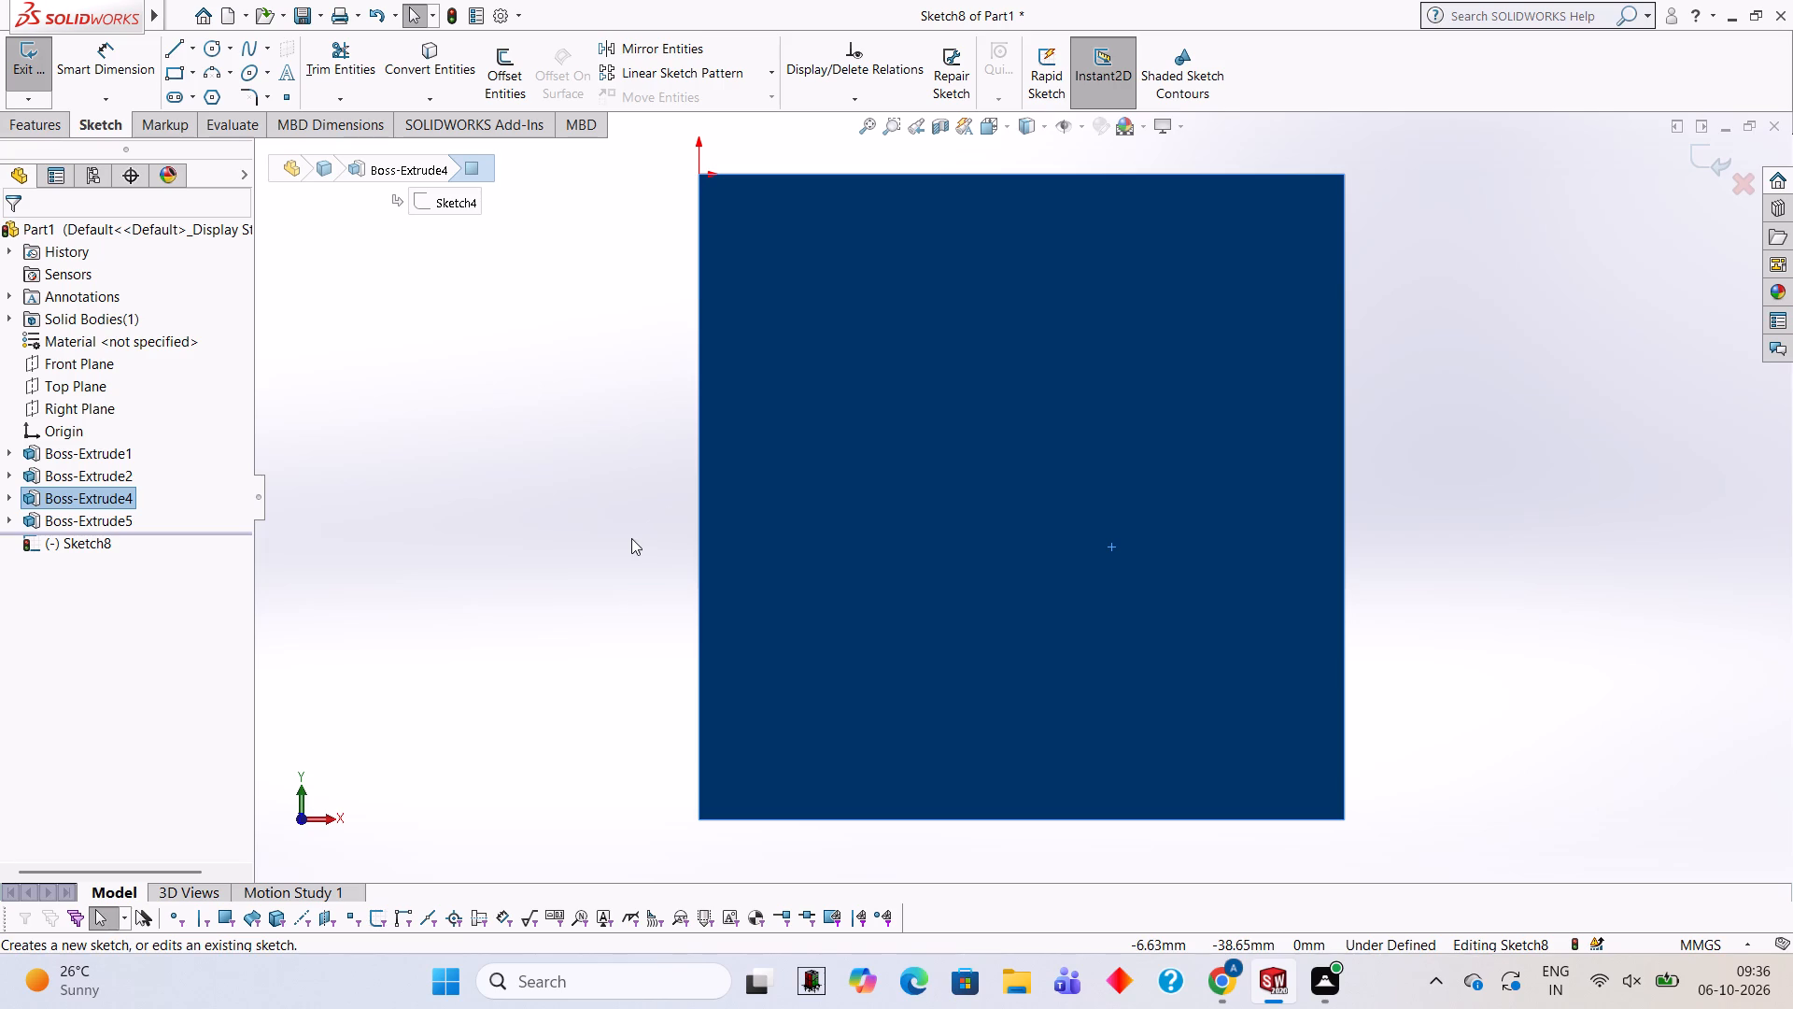
click(206, 51)
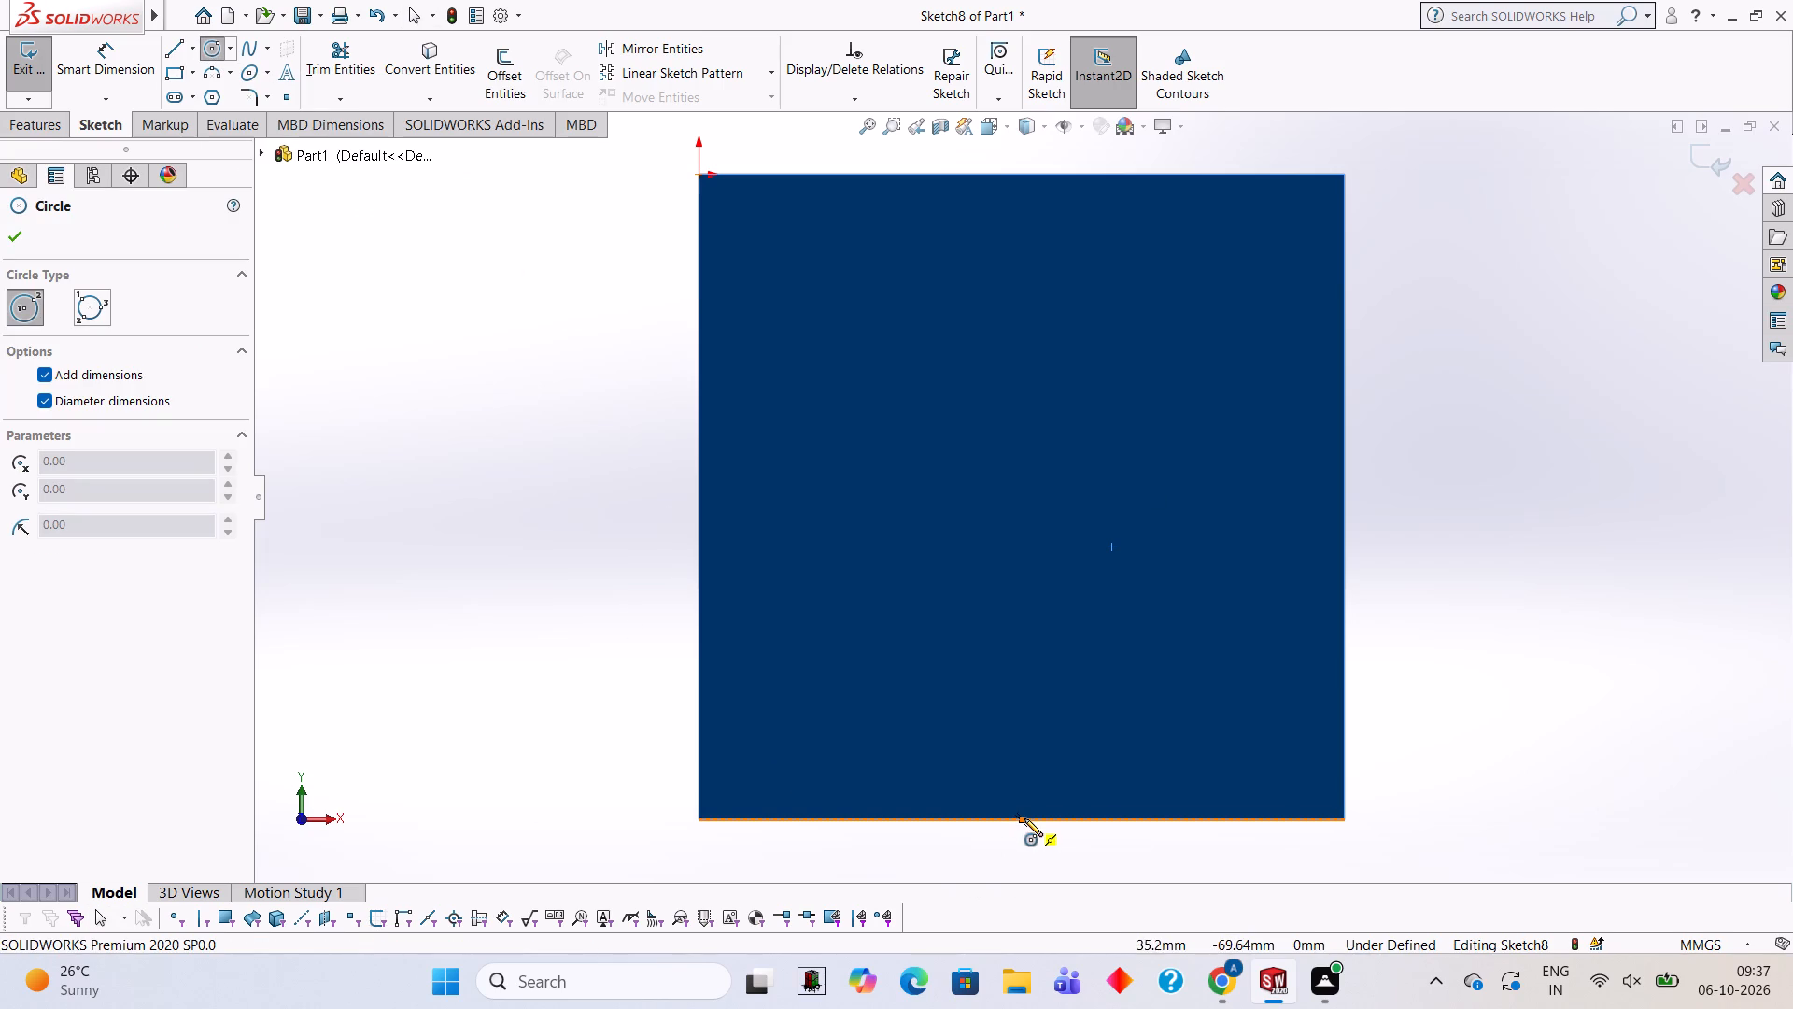
click(1019, 818)
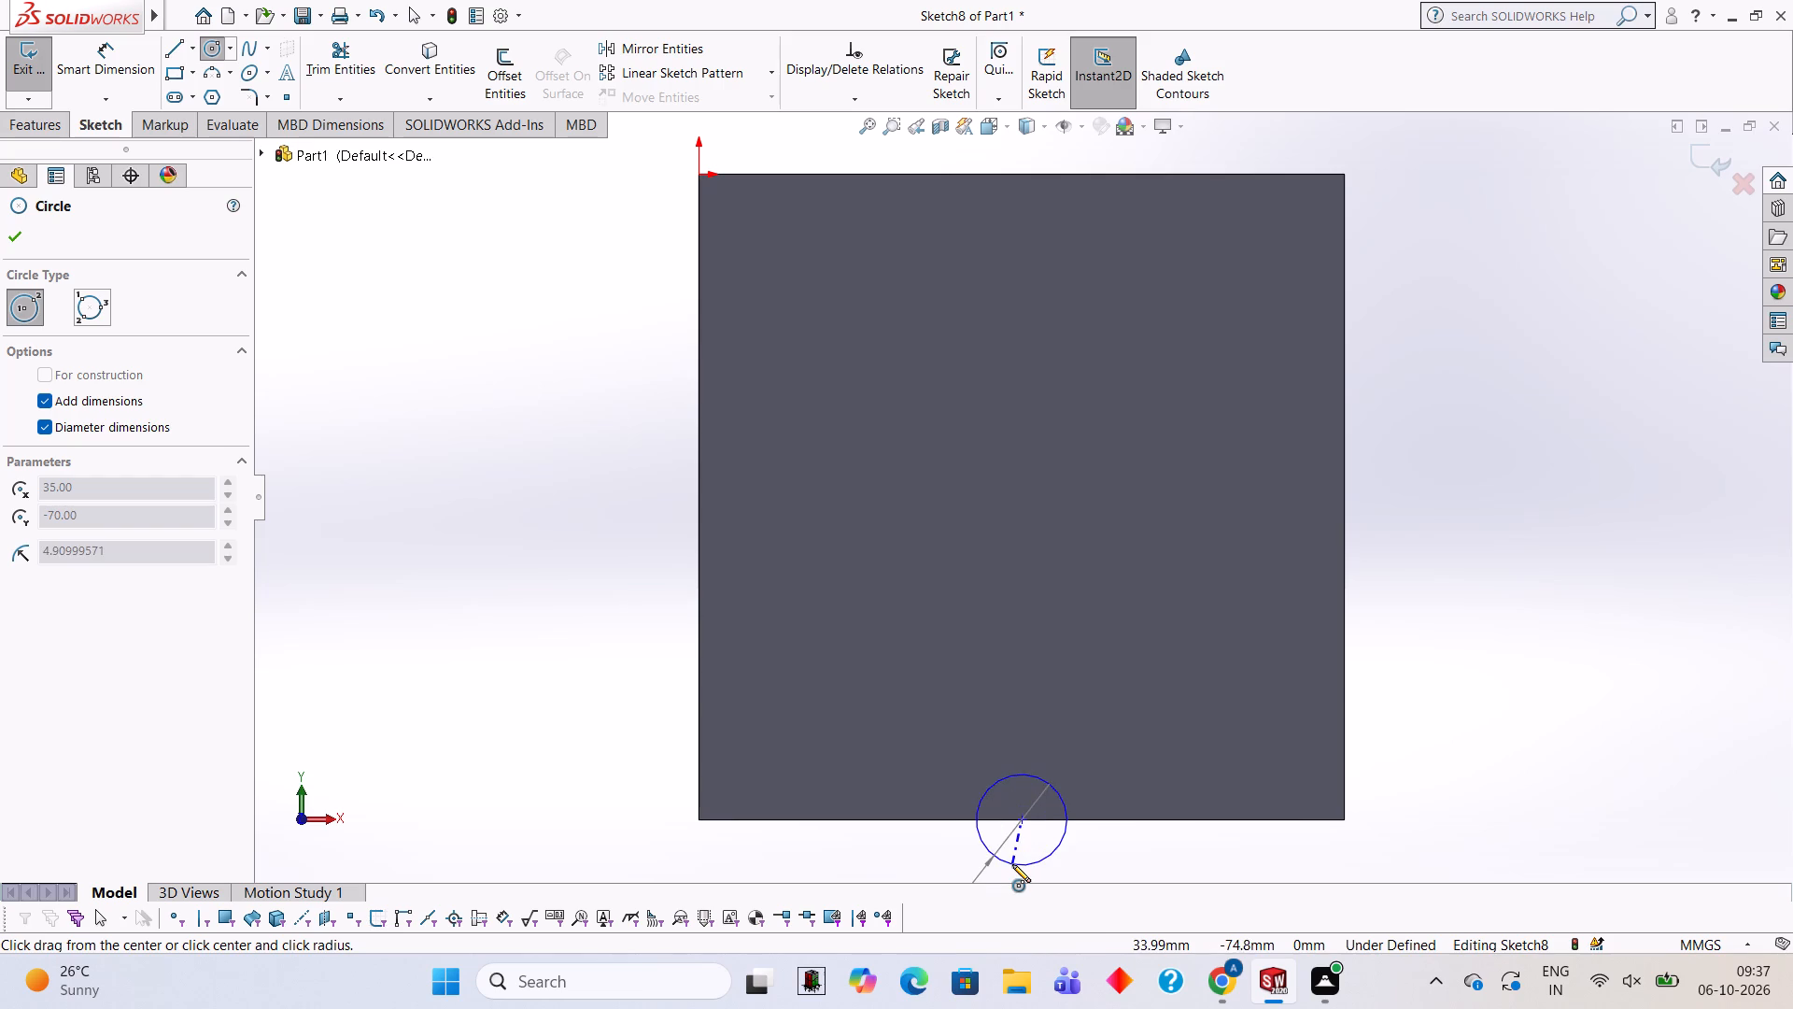
text(40)
key(Return)
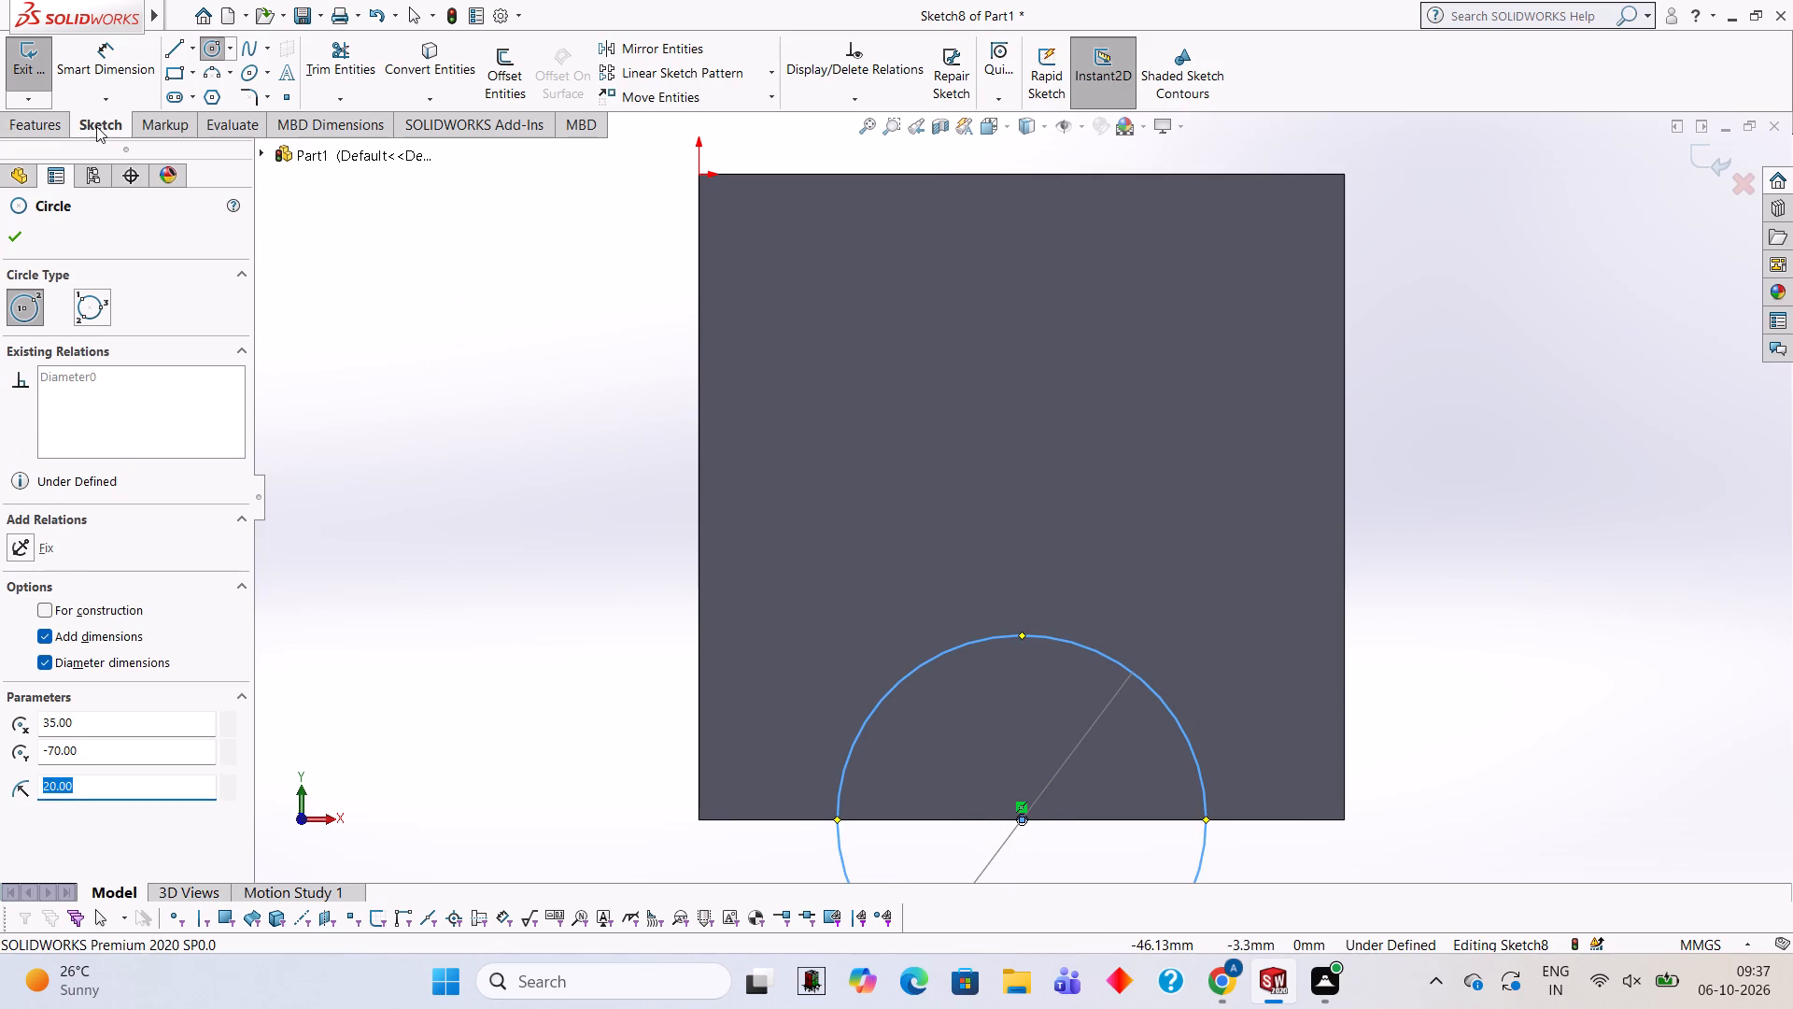
Draw a horizontal line across the circle's diameter along the block's bottom edge.
click(176, 47)
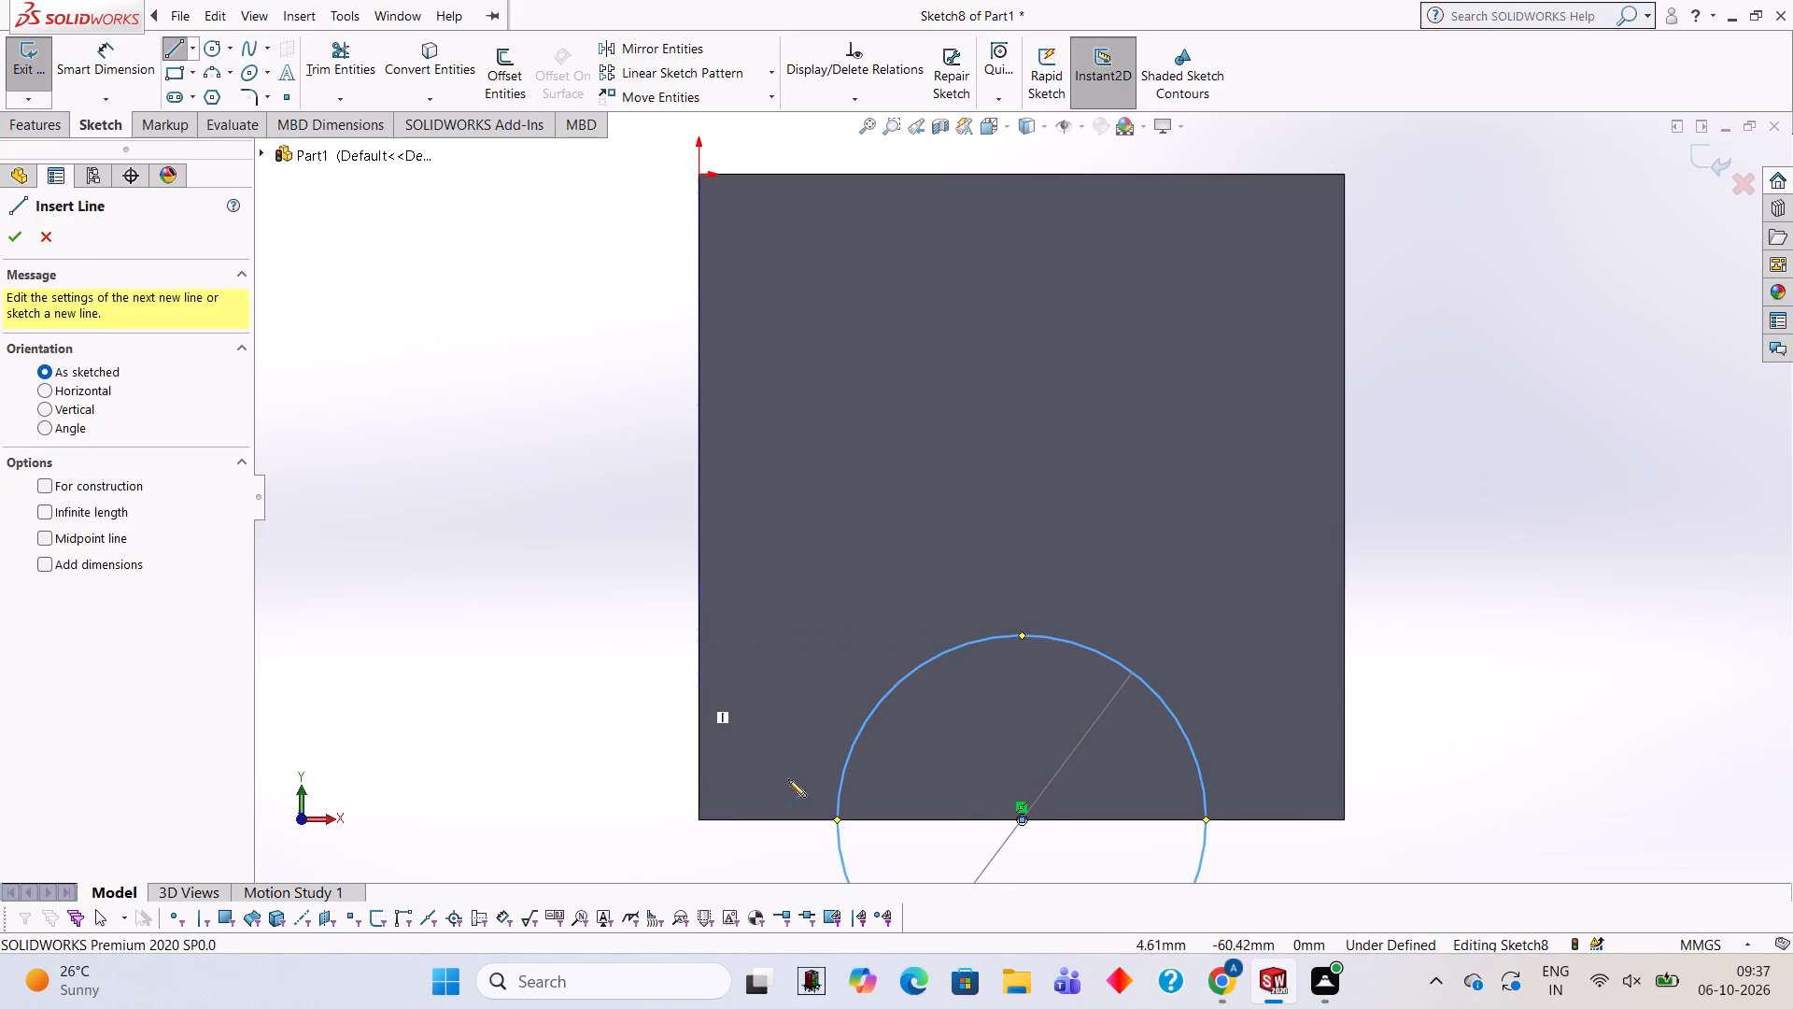
click(837, 819)
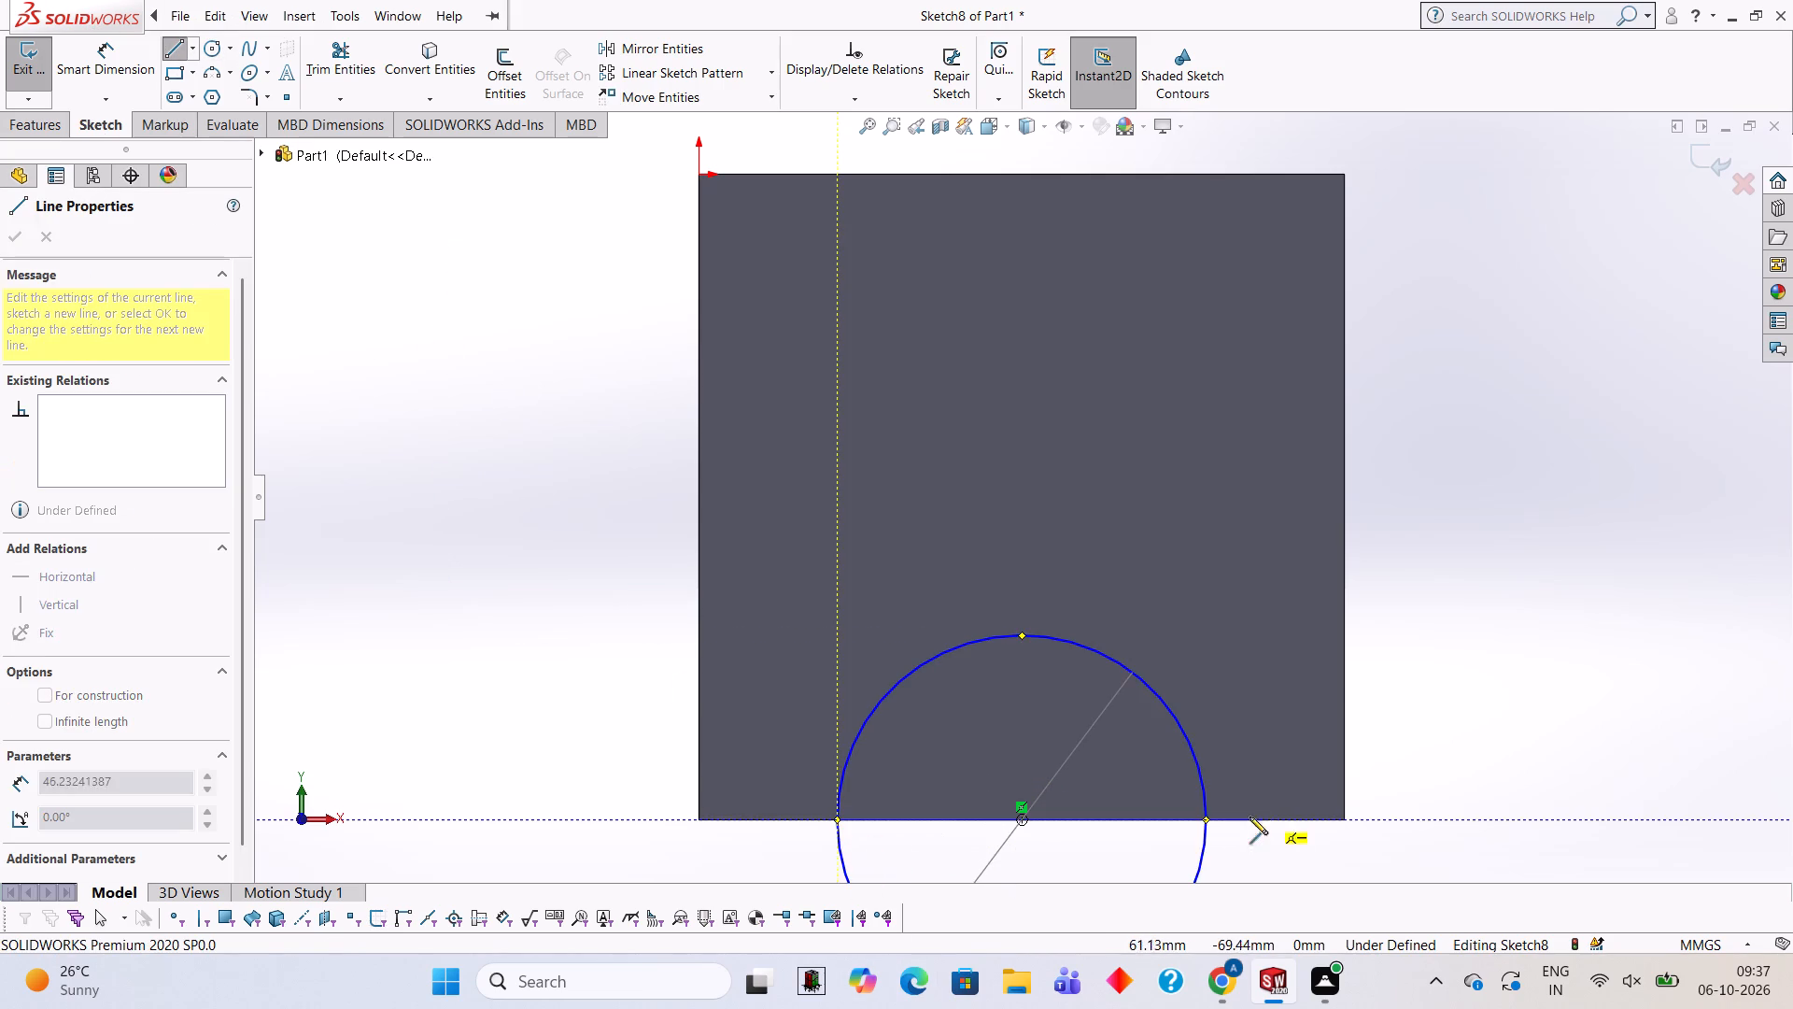
click(1207, 822)
scroll(1208, 809, up, 4)
scroll(1206, 807, down, 3)
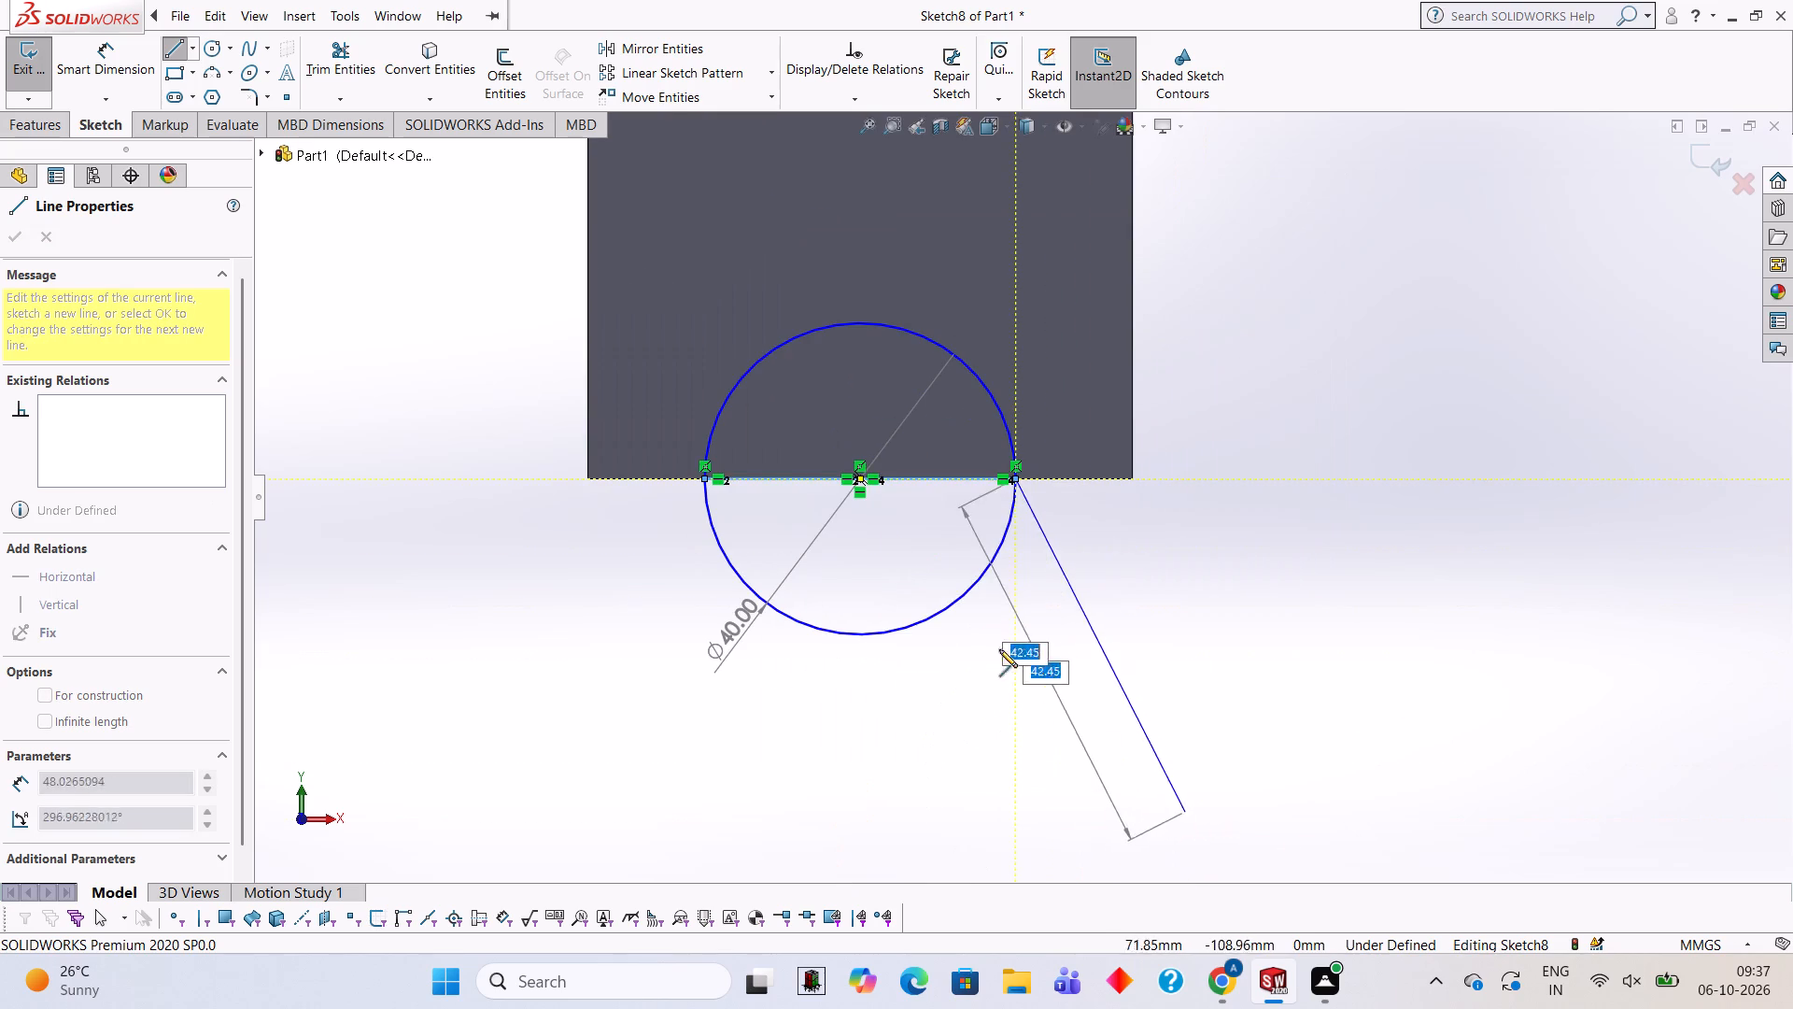
Trim away the lower half of the 40 mm circle, below the block's bottom edge.
click(364, 73)
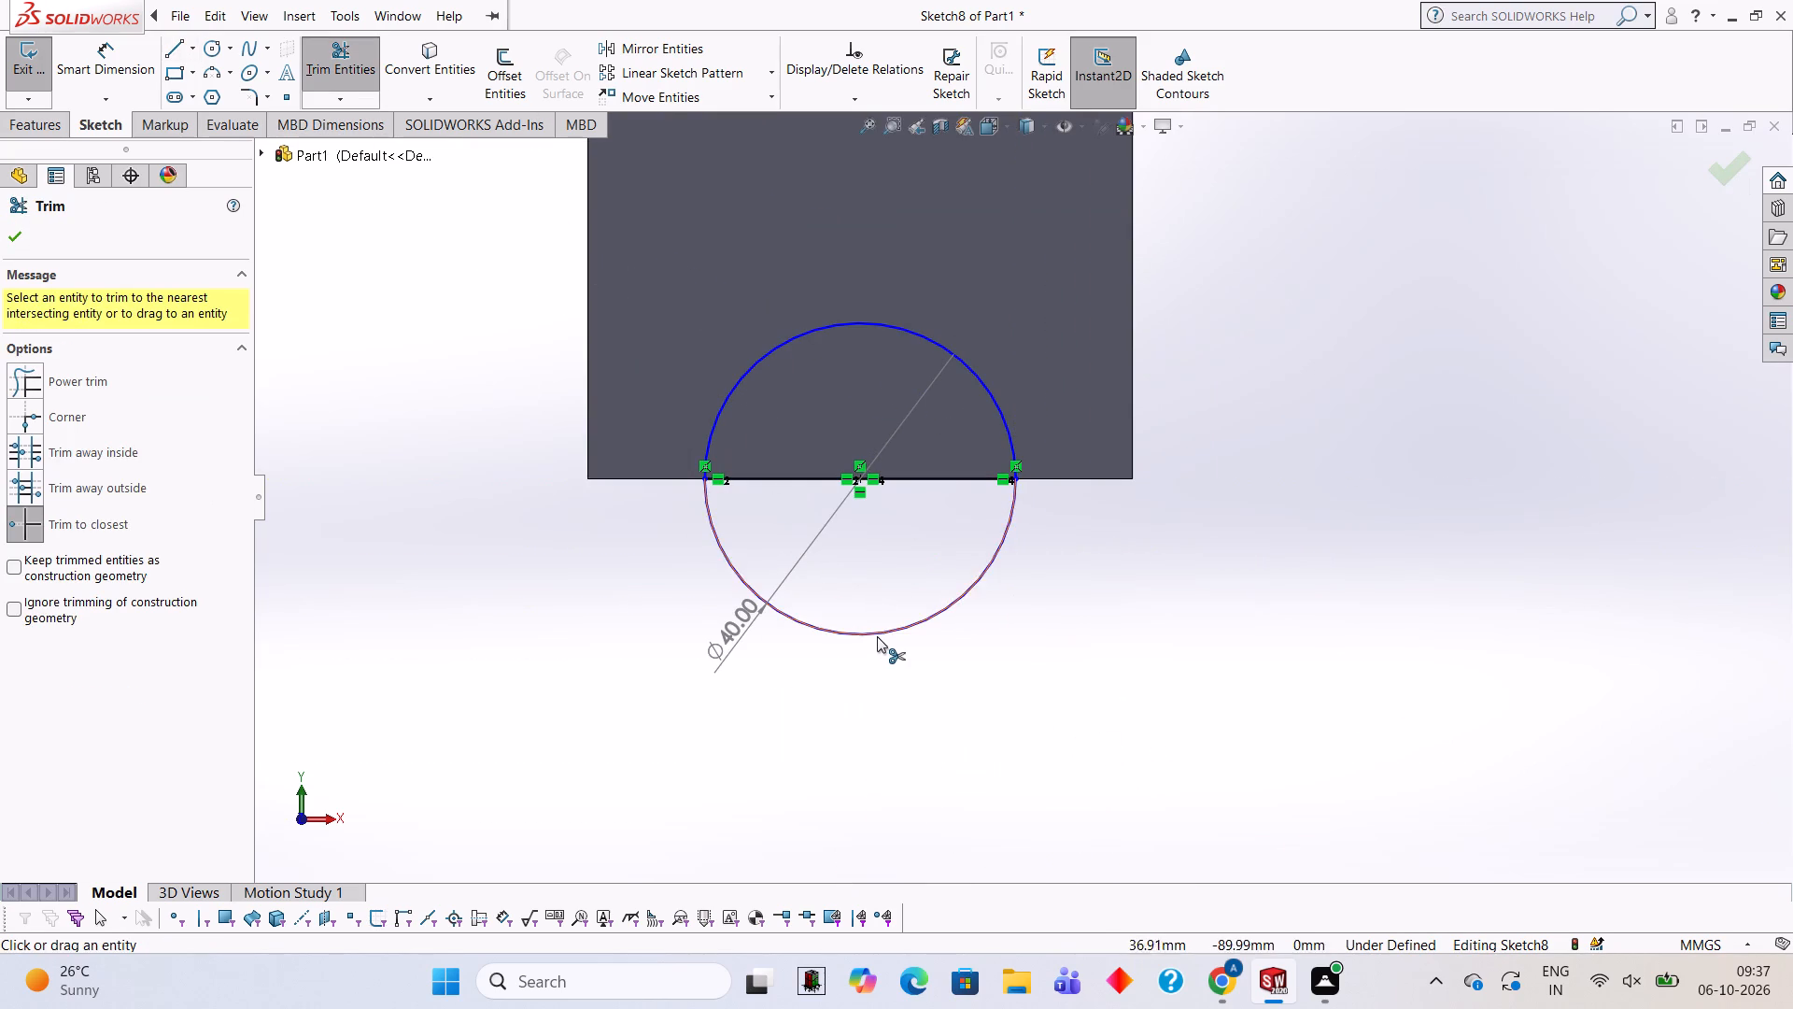
click(876, 636)
scroll(884, 351, up, 3)
scroll(882, 349, down, 2)
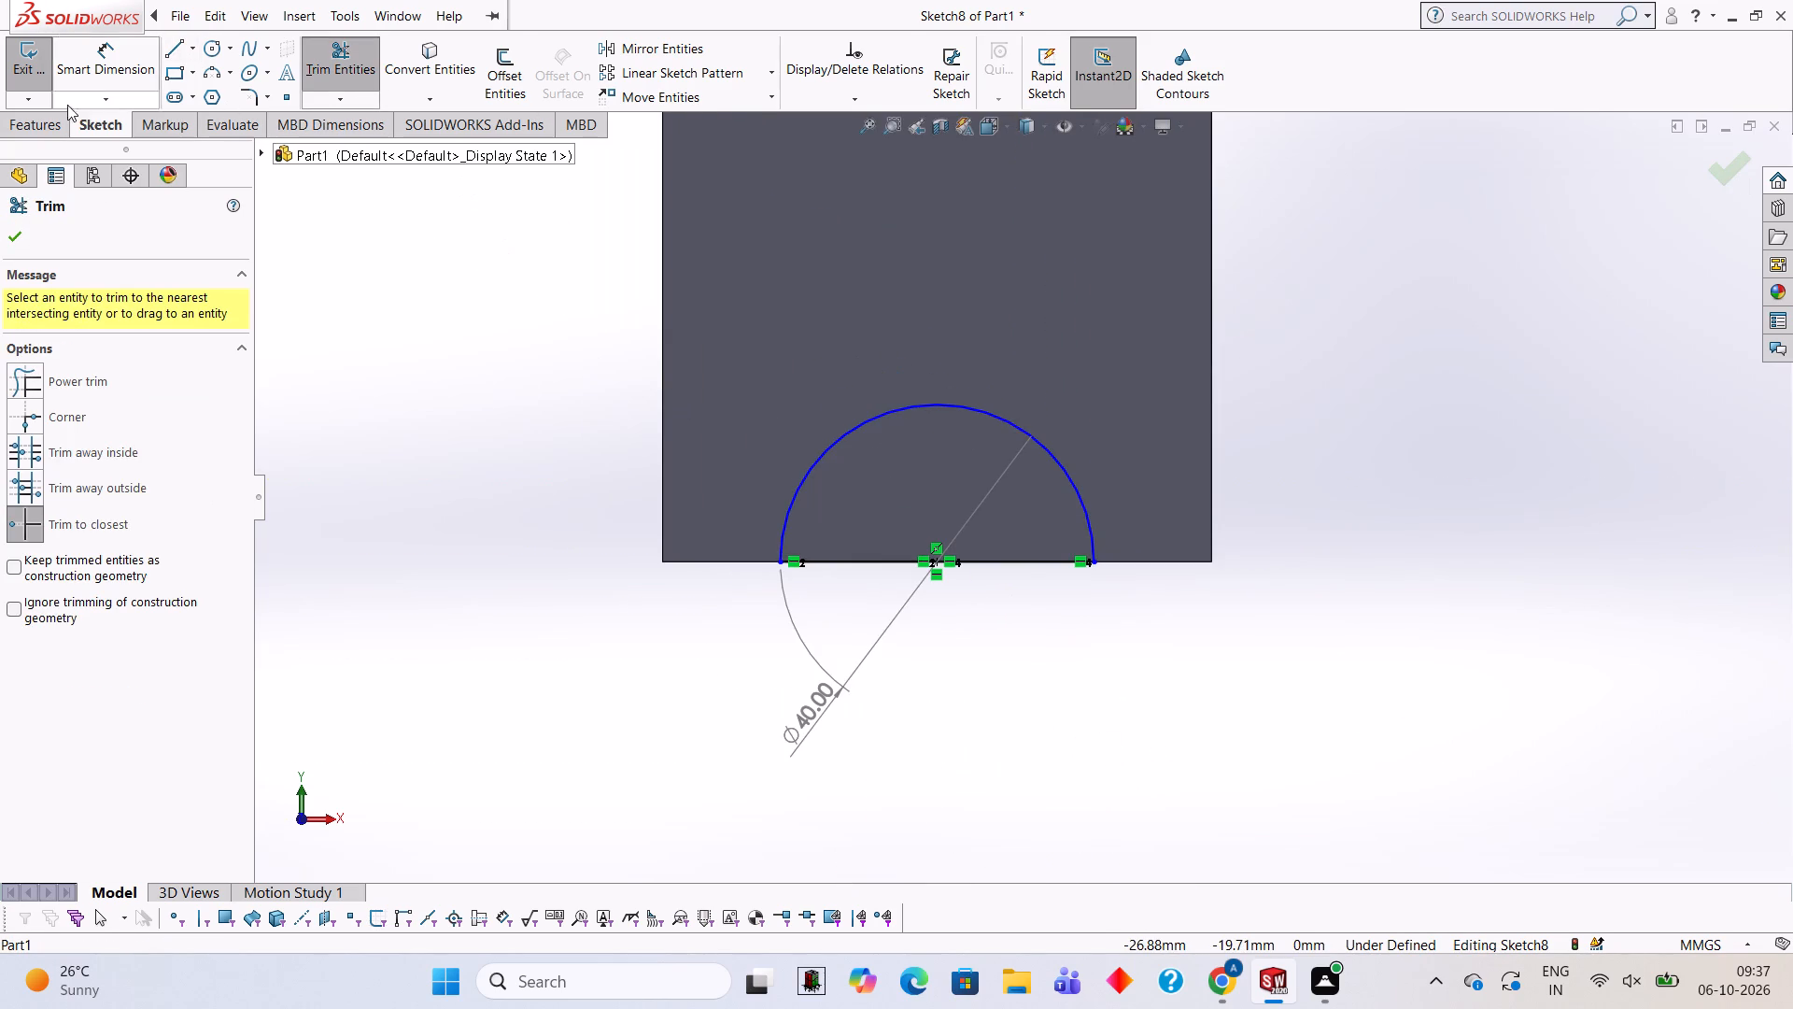
Cut-extrude the 40 mm semicircle blind to a depth of 80 mm through the bottom of the block.
click(44, 127)
click(315, 70)
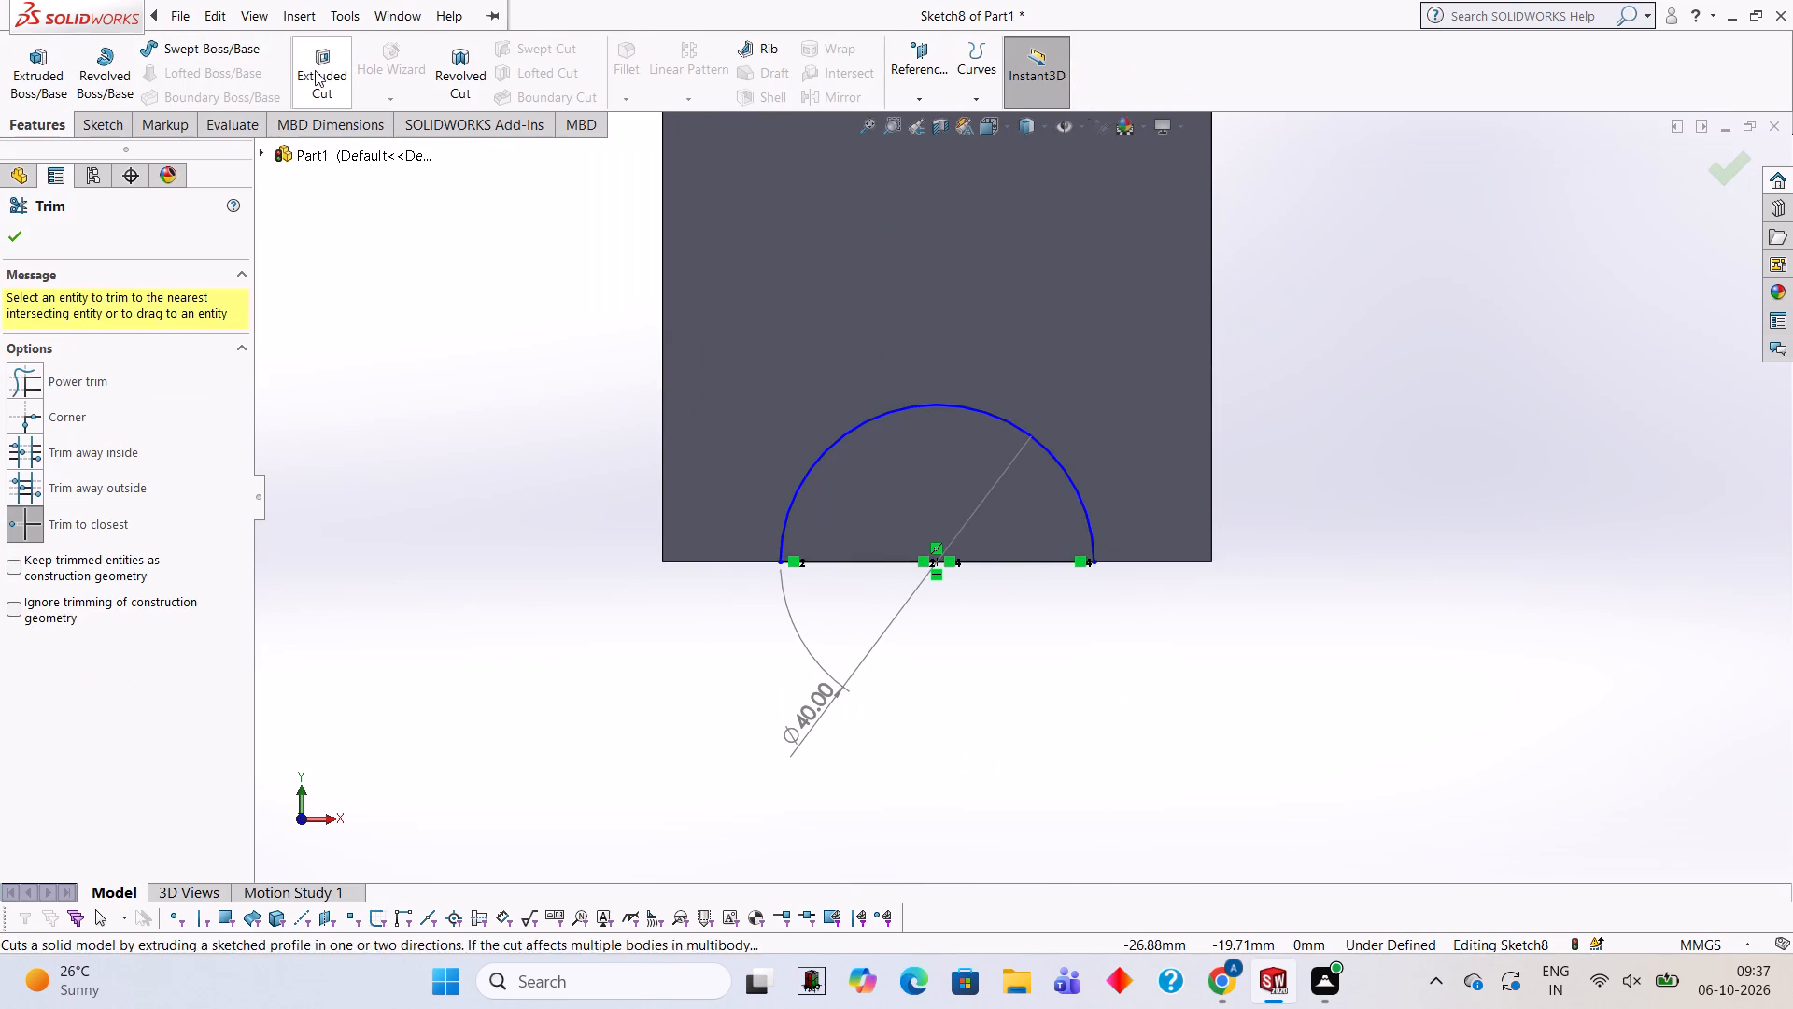
middle_drag(582, 521, 715, 509)
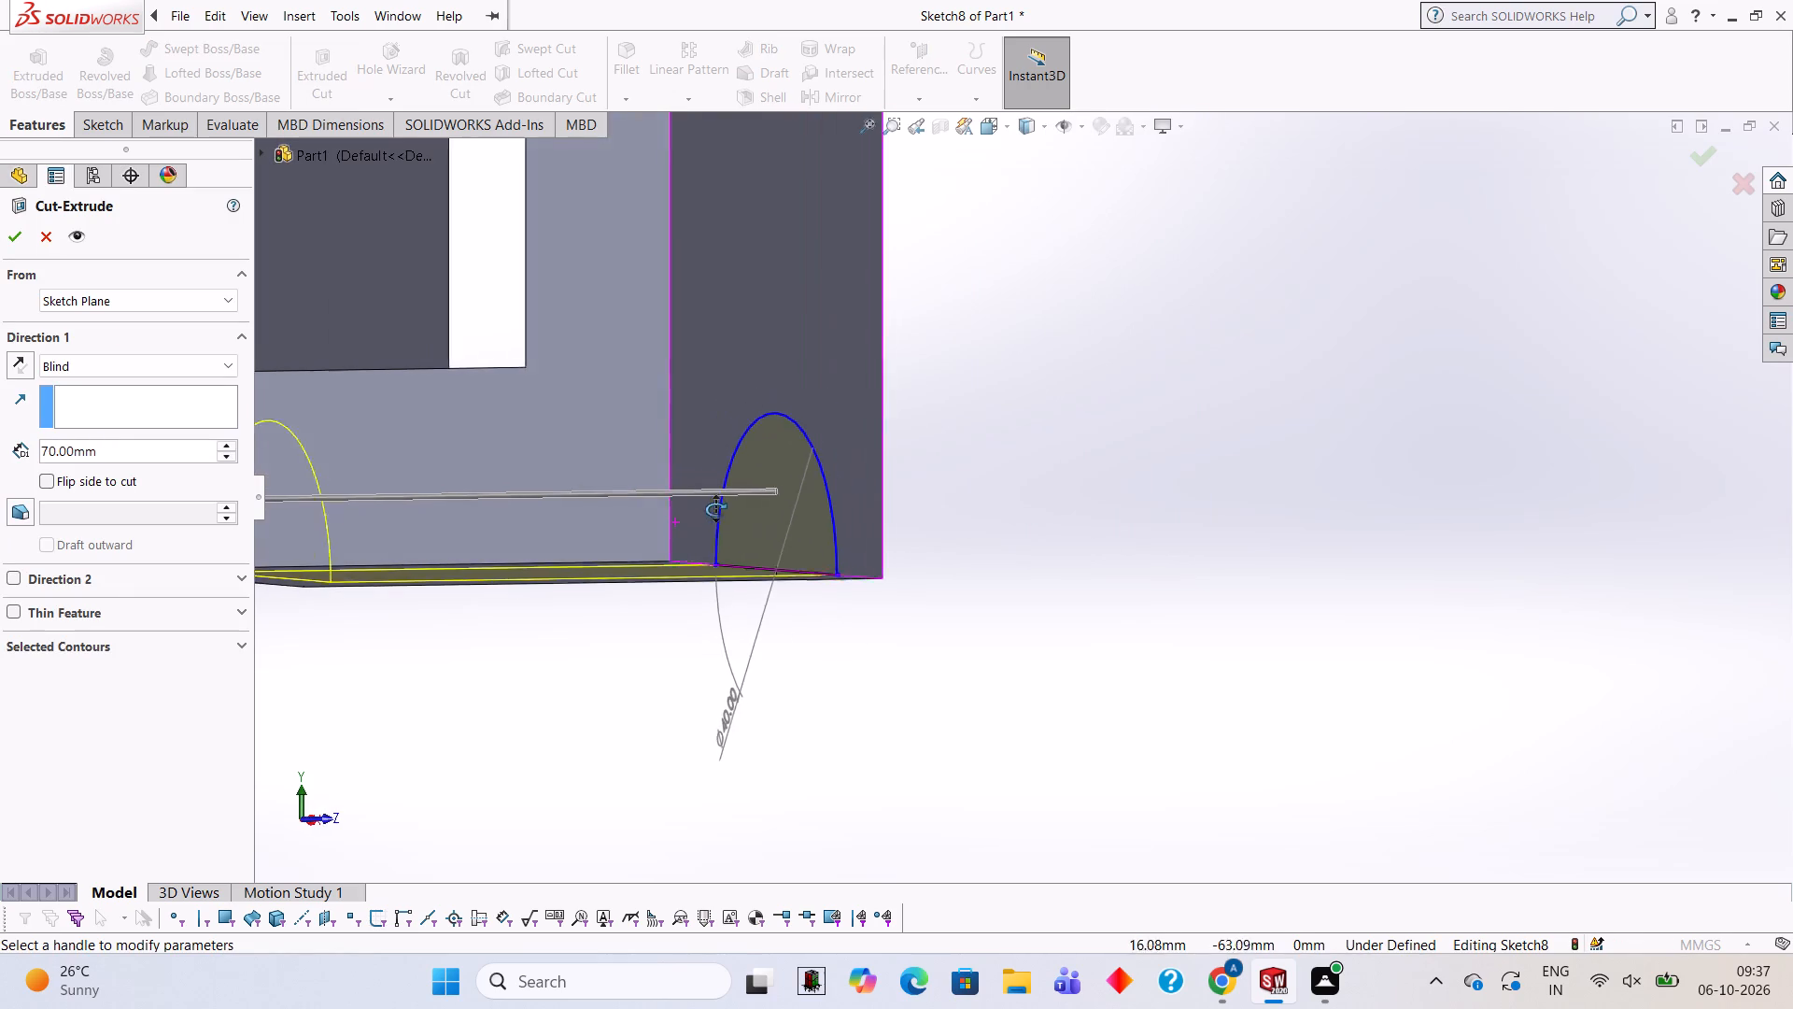
middle_drag(715, 509, 716, 510)
scroll(693, 497, up, 1)
middle_drag(546, 414, 600, 415)
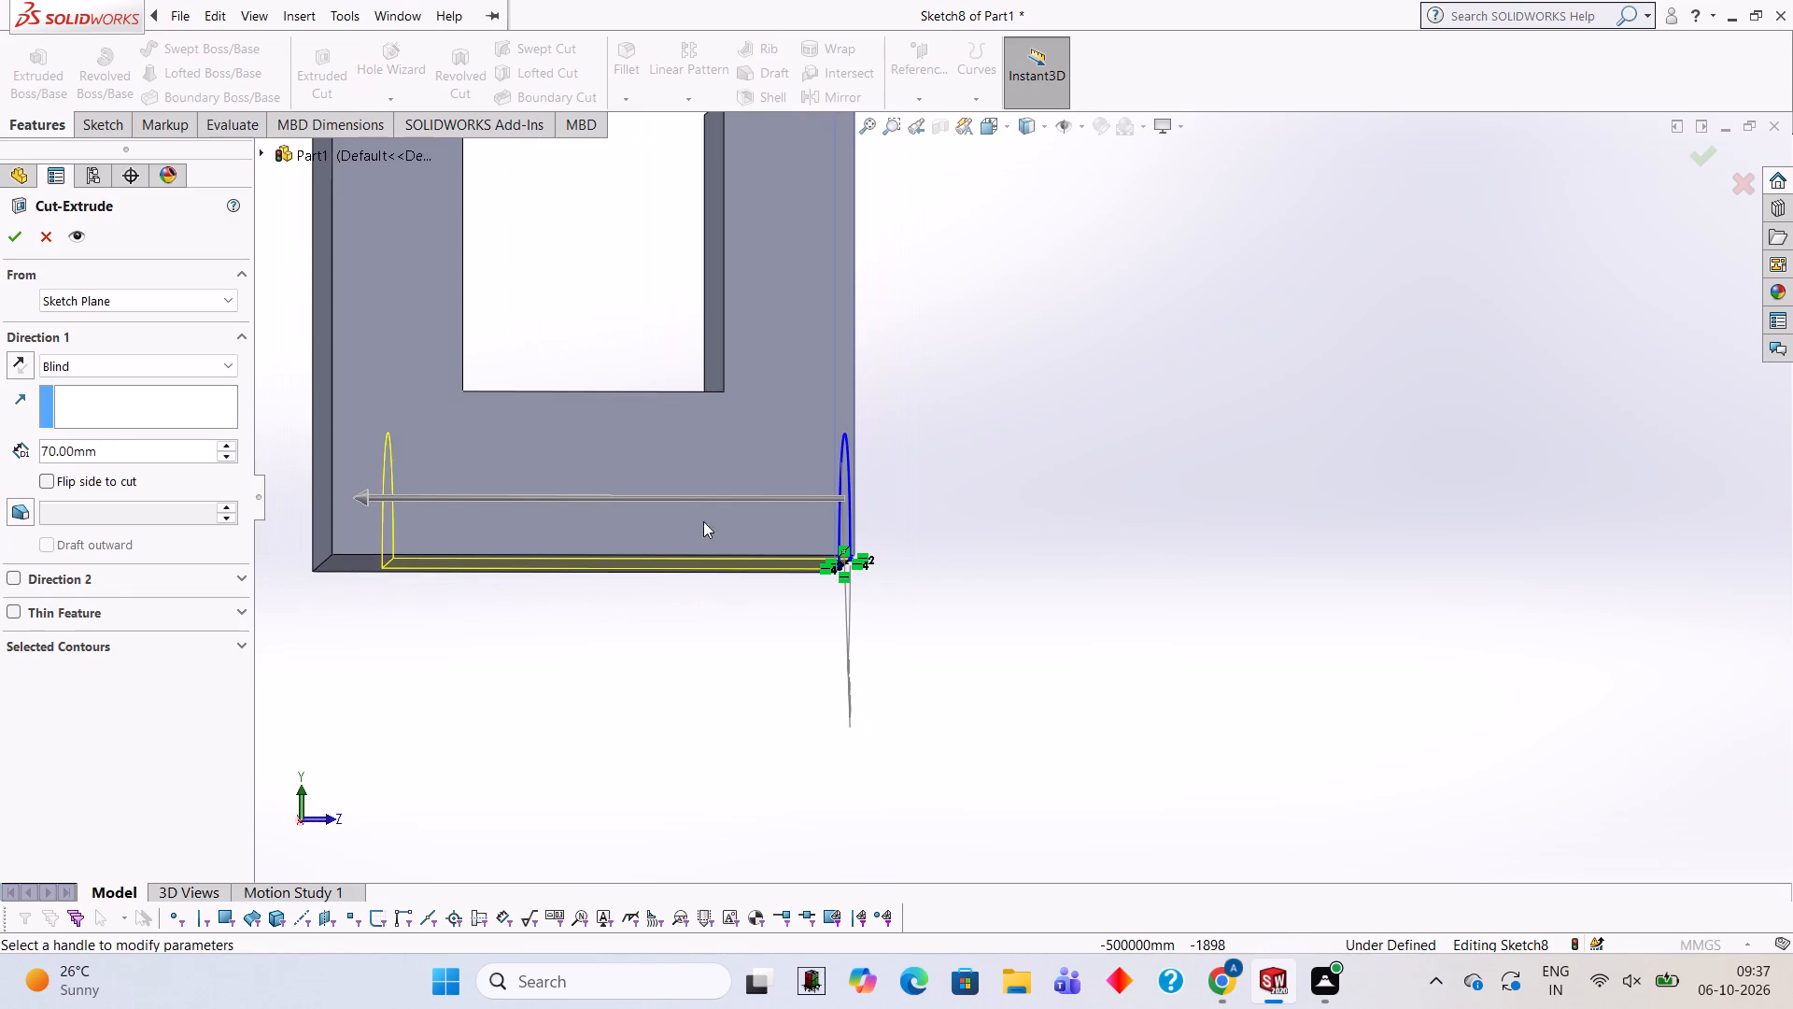
middle_click(1120, 458)
scroll(540, 415, up, 2)
scroll(531, 415, down, 2)
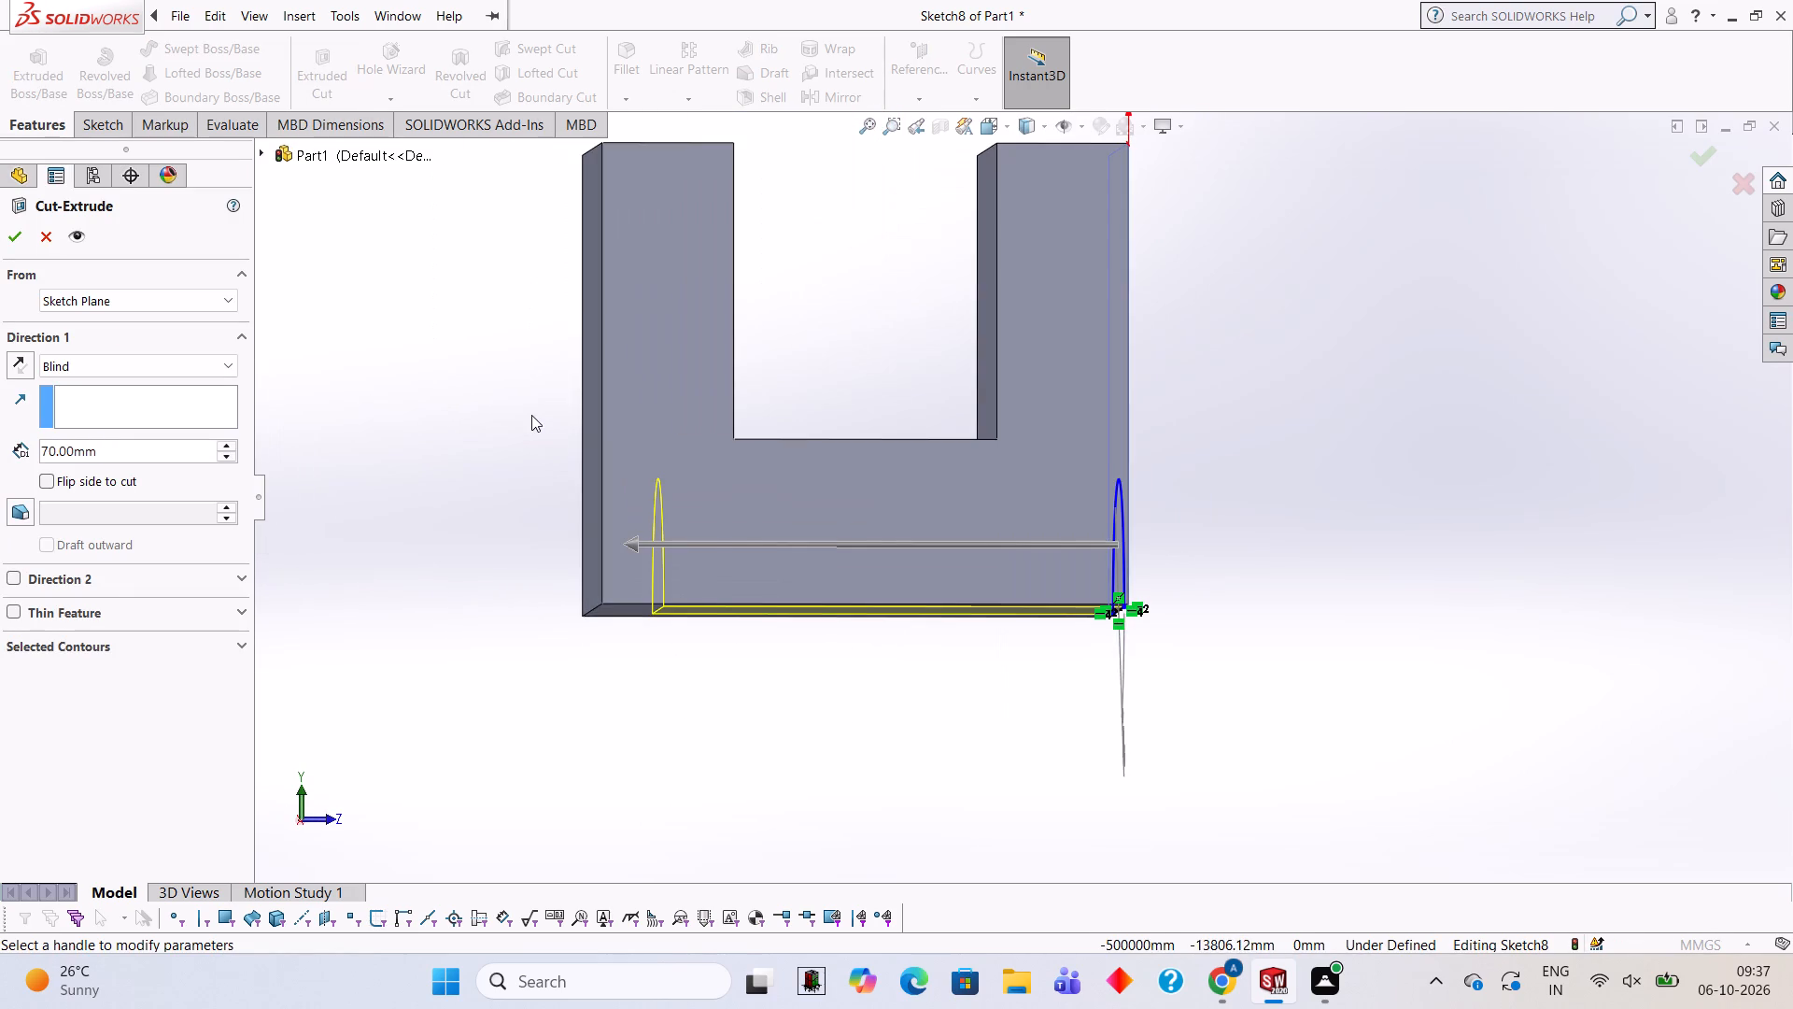
middle_click(1280, 483)
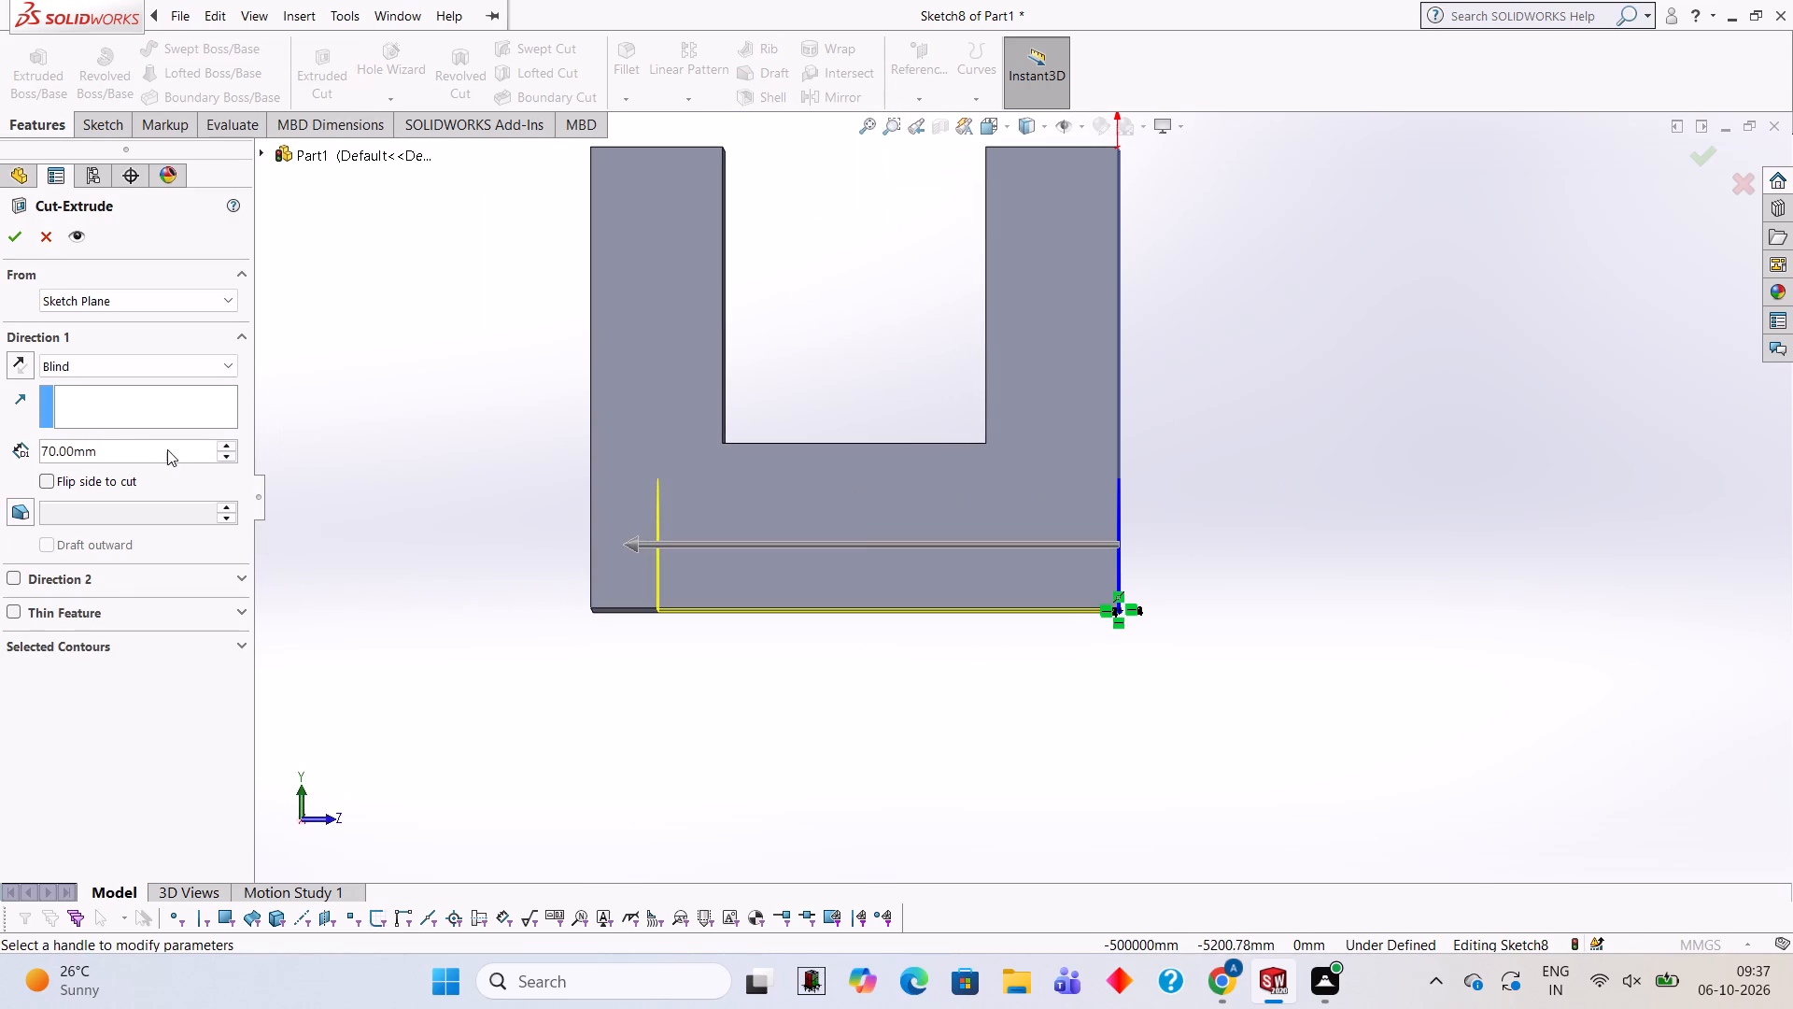
click(167, 449)
key(BackSpace)
key(BackSpace)
key(BackSpace)
key(BackSpace)
key(BackSpace)
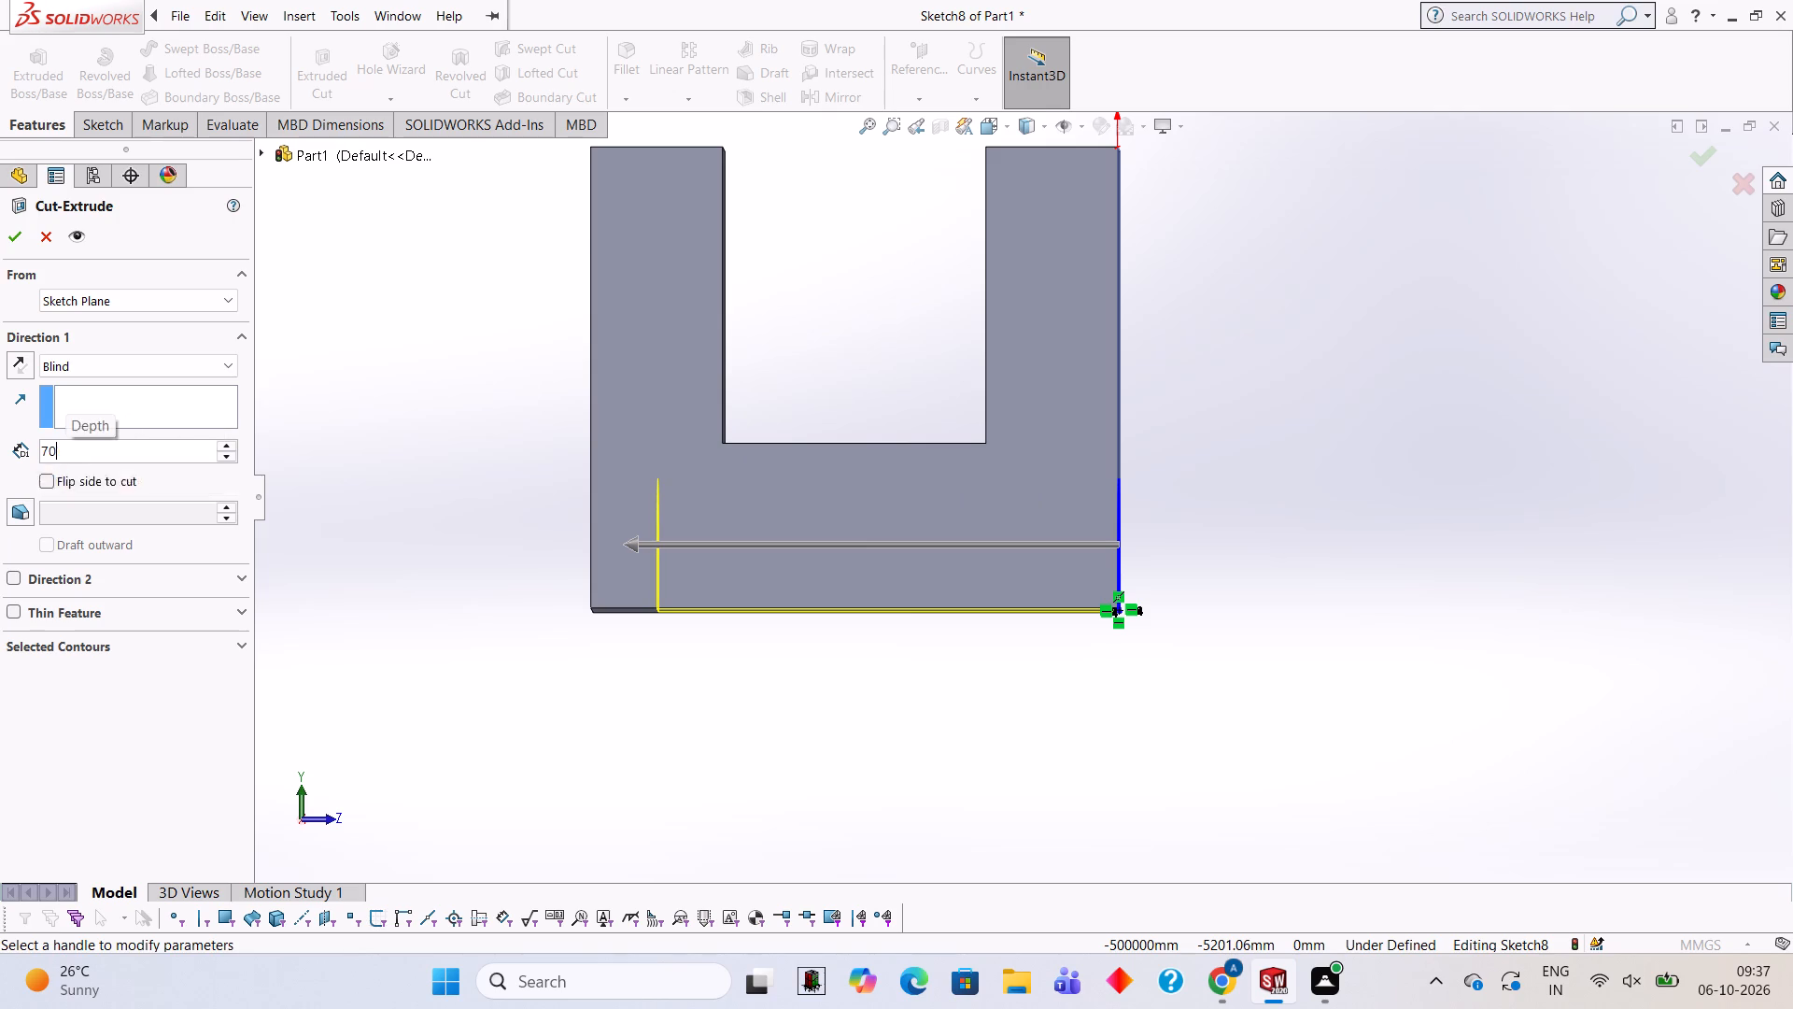
key(BackSpace)
key(BackSpace)
text(80)
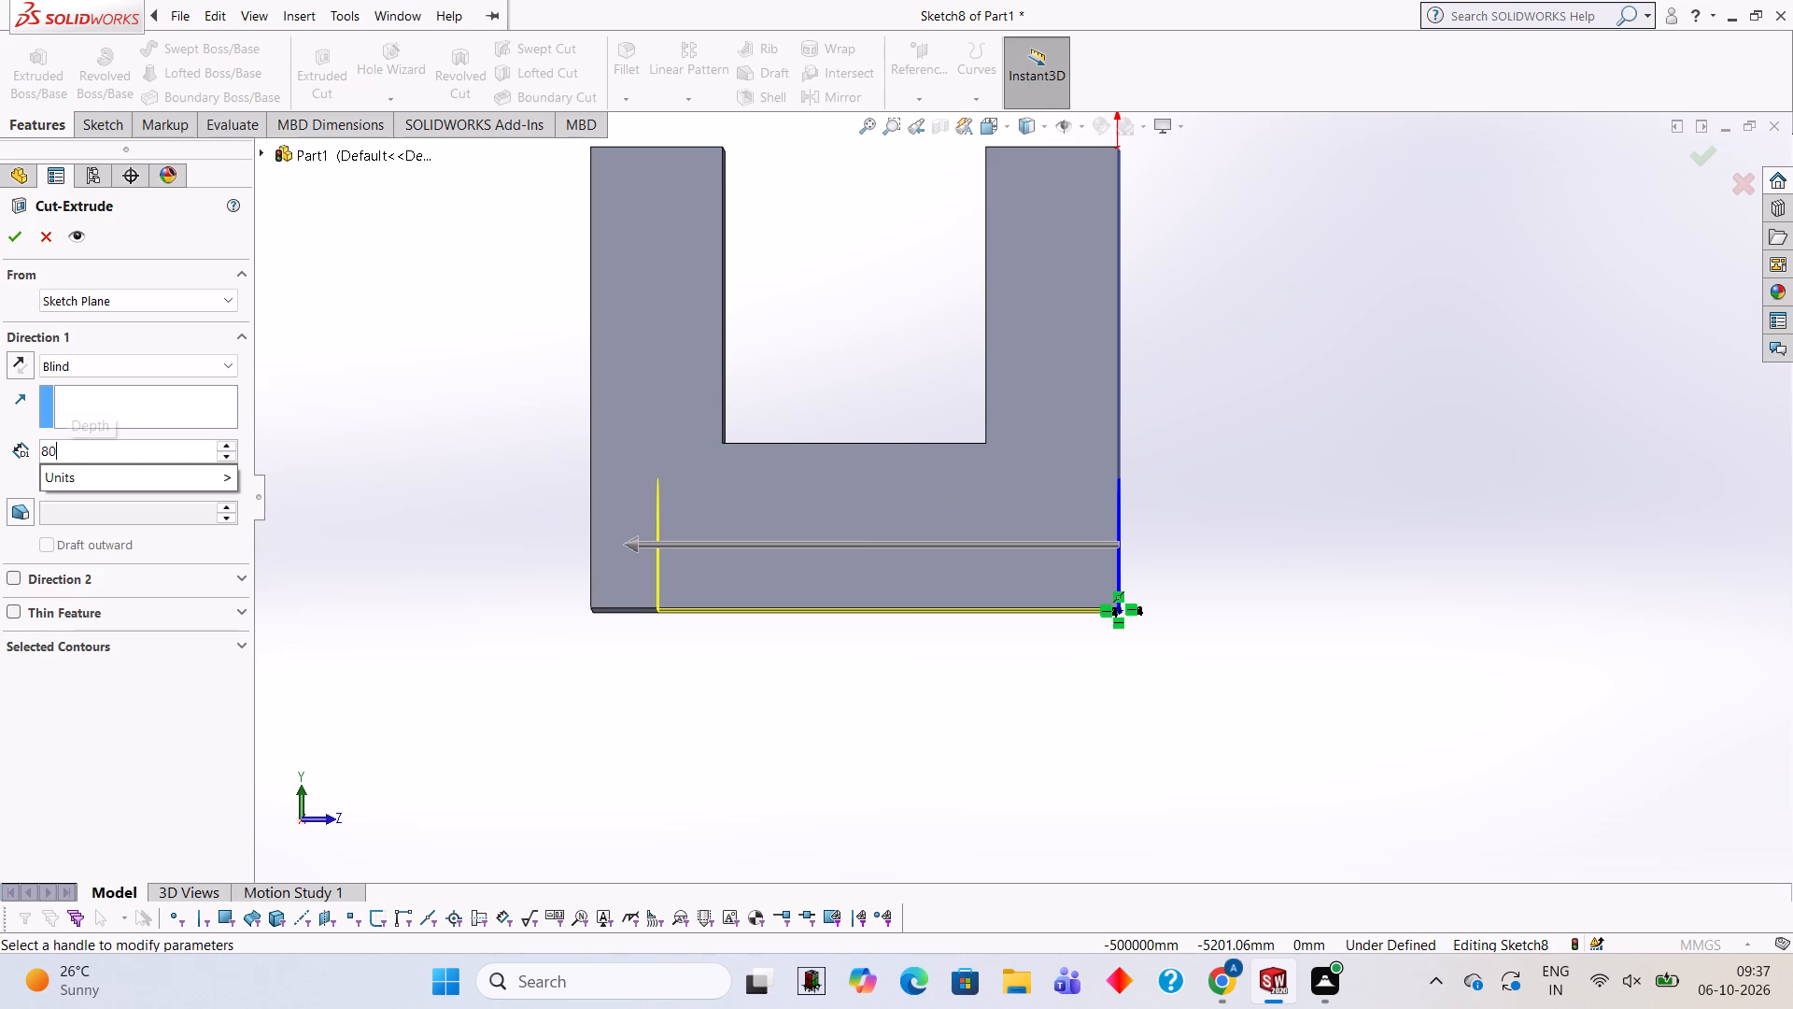
key(Return)
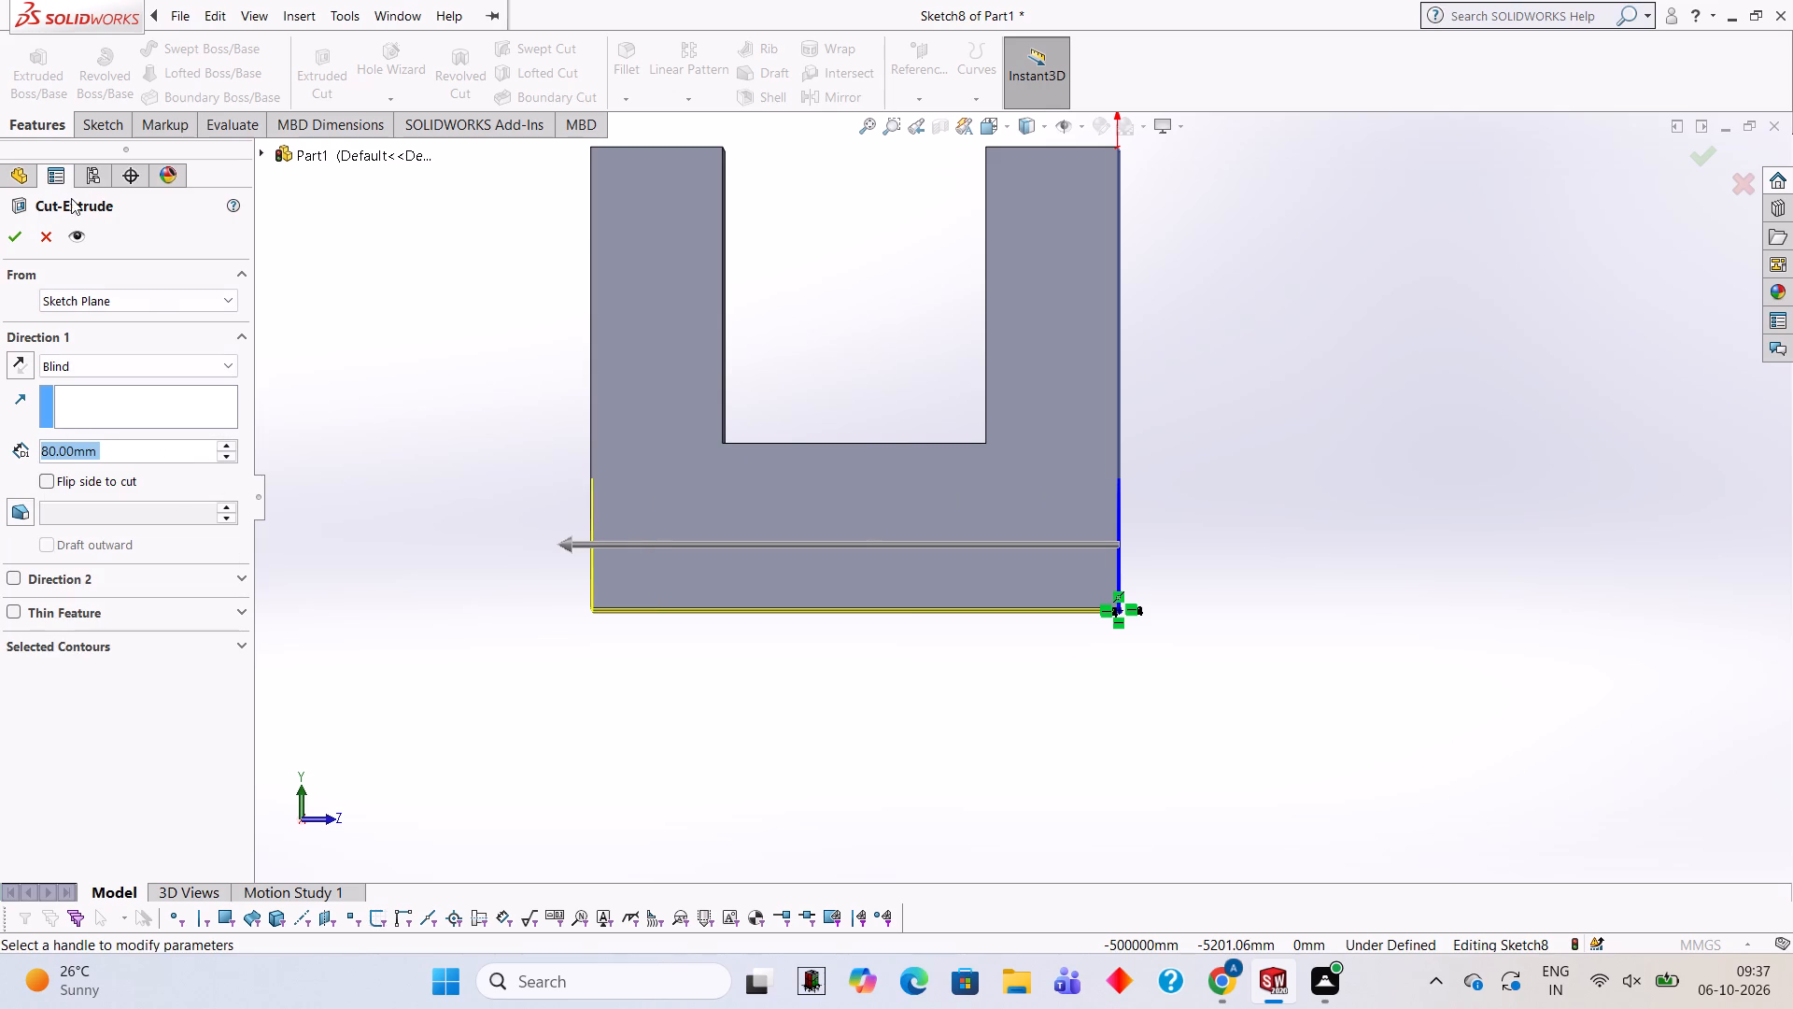
click(17, 233)
click(425, 457)
Start a sketch on the top face of the newer wall and view it face-on.
scroll(826, 455, up, 1)
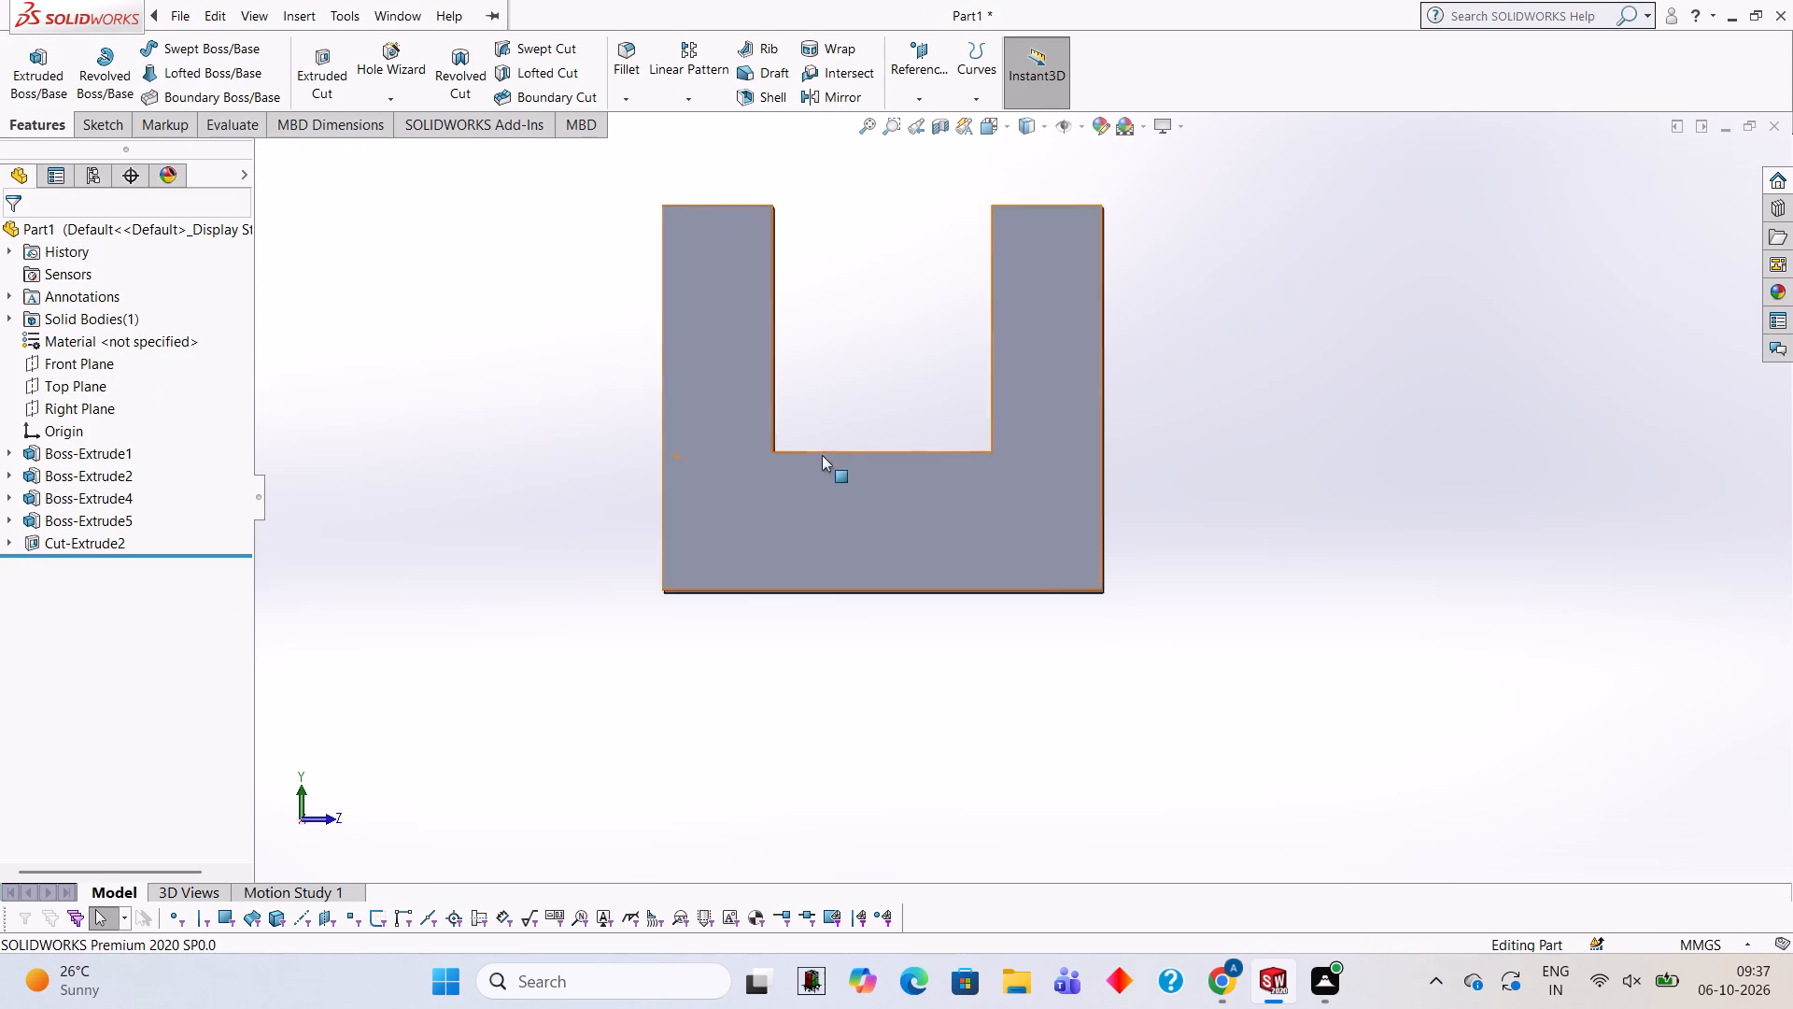
middle_drag(811, 456, 702, 467)
scroll(1365, 473, up, 2)
middle_drag(1356, 473, 1276, 381)
scroll(1343, 473, down, 1)
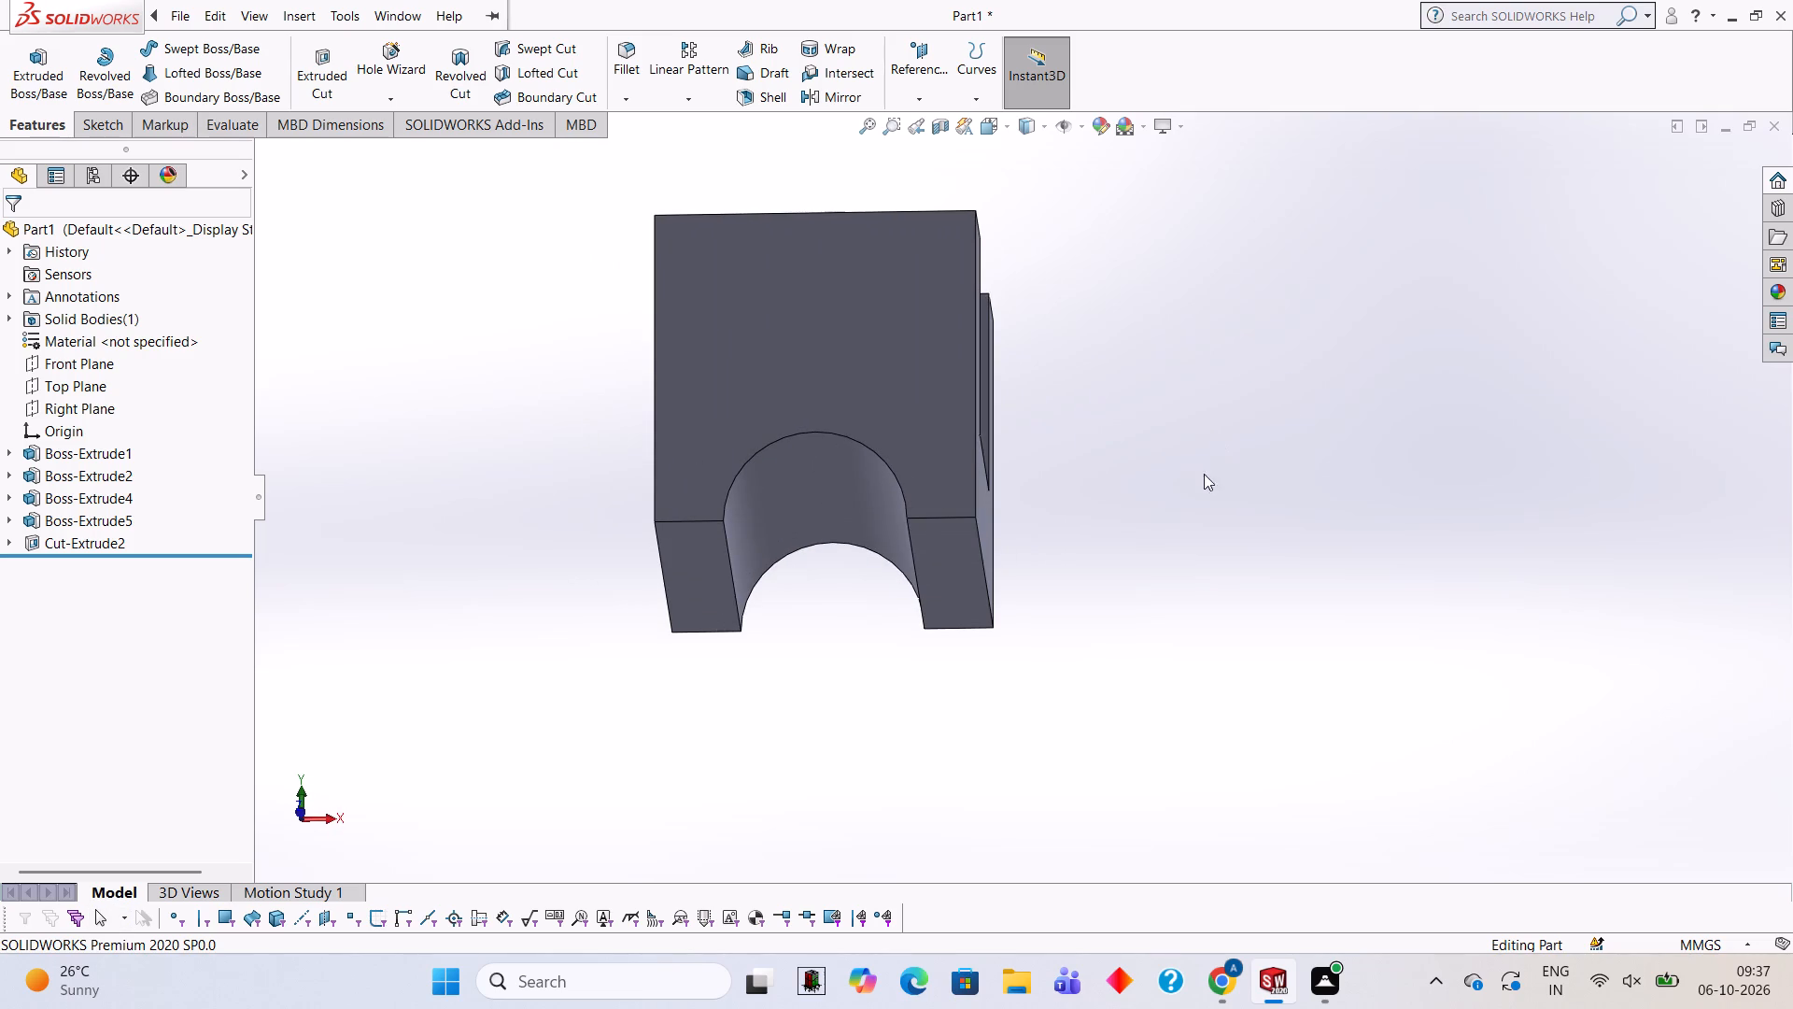
middle_drag(1214, 329, 815, 675)
scroll(1078, 465, up, 1)
middle_drag(1108, 409, 1187, 675)
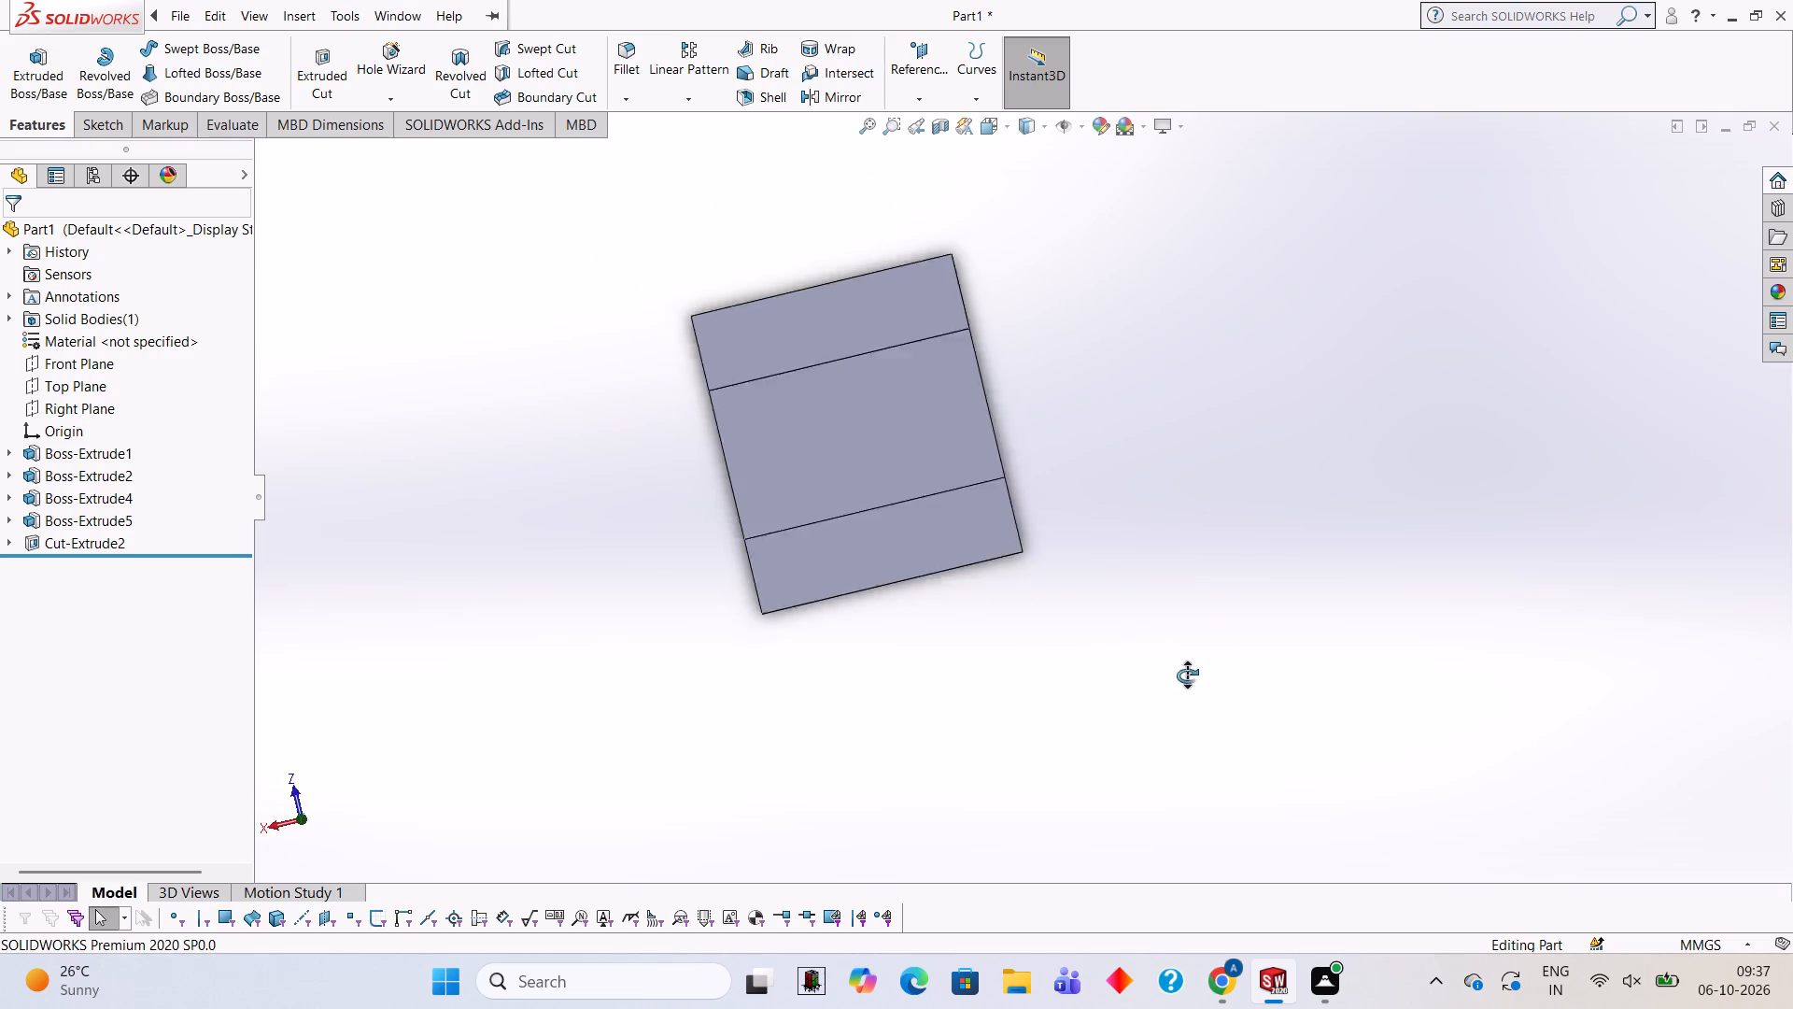
middle_drag(1187, 675, 1158, 685)
click(868, 319)
click(961, 257)
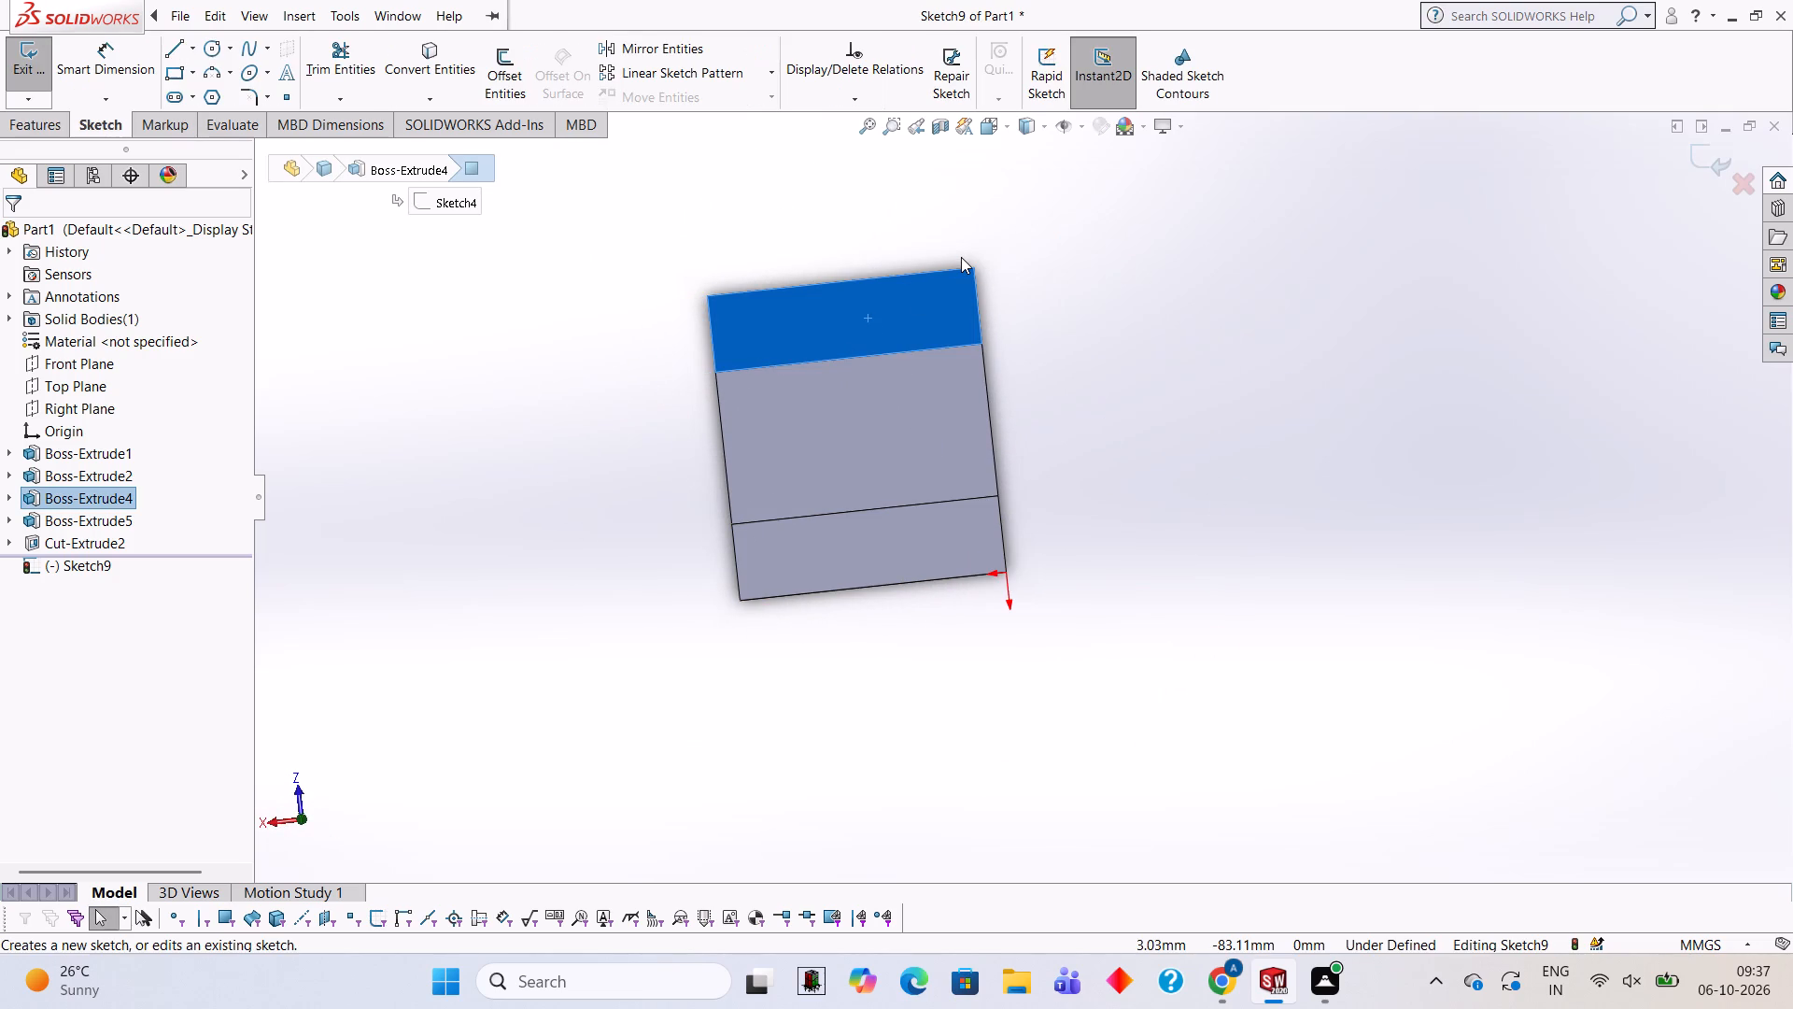
key(ctrl+8)
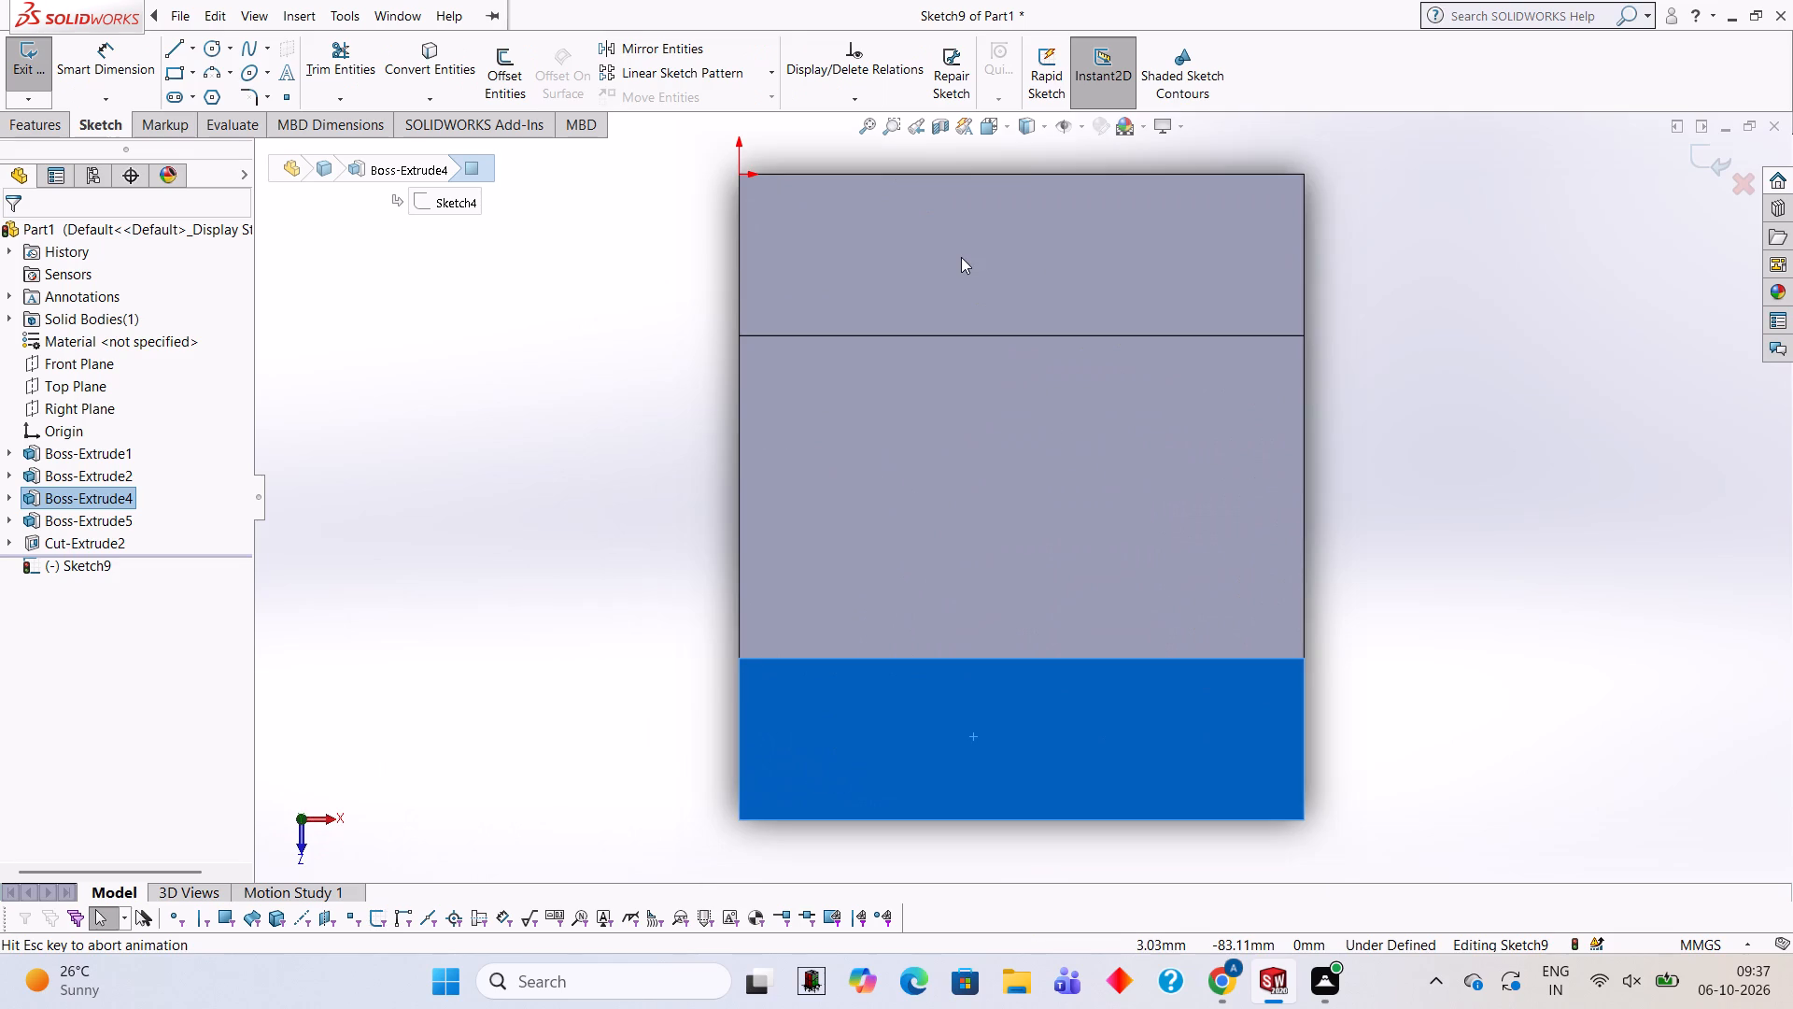
scroll(1093, 548, up, 4)
scroll(1034, 759, down, 2)
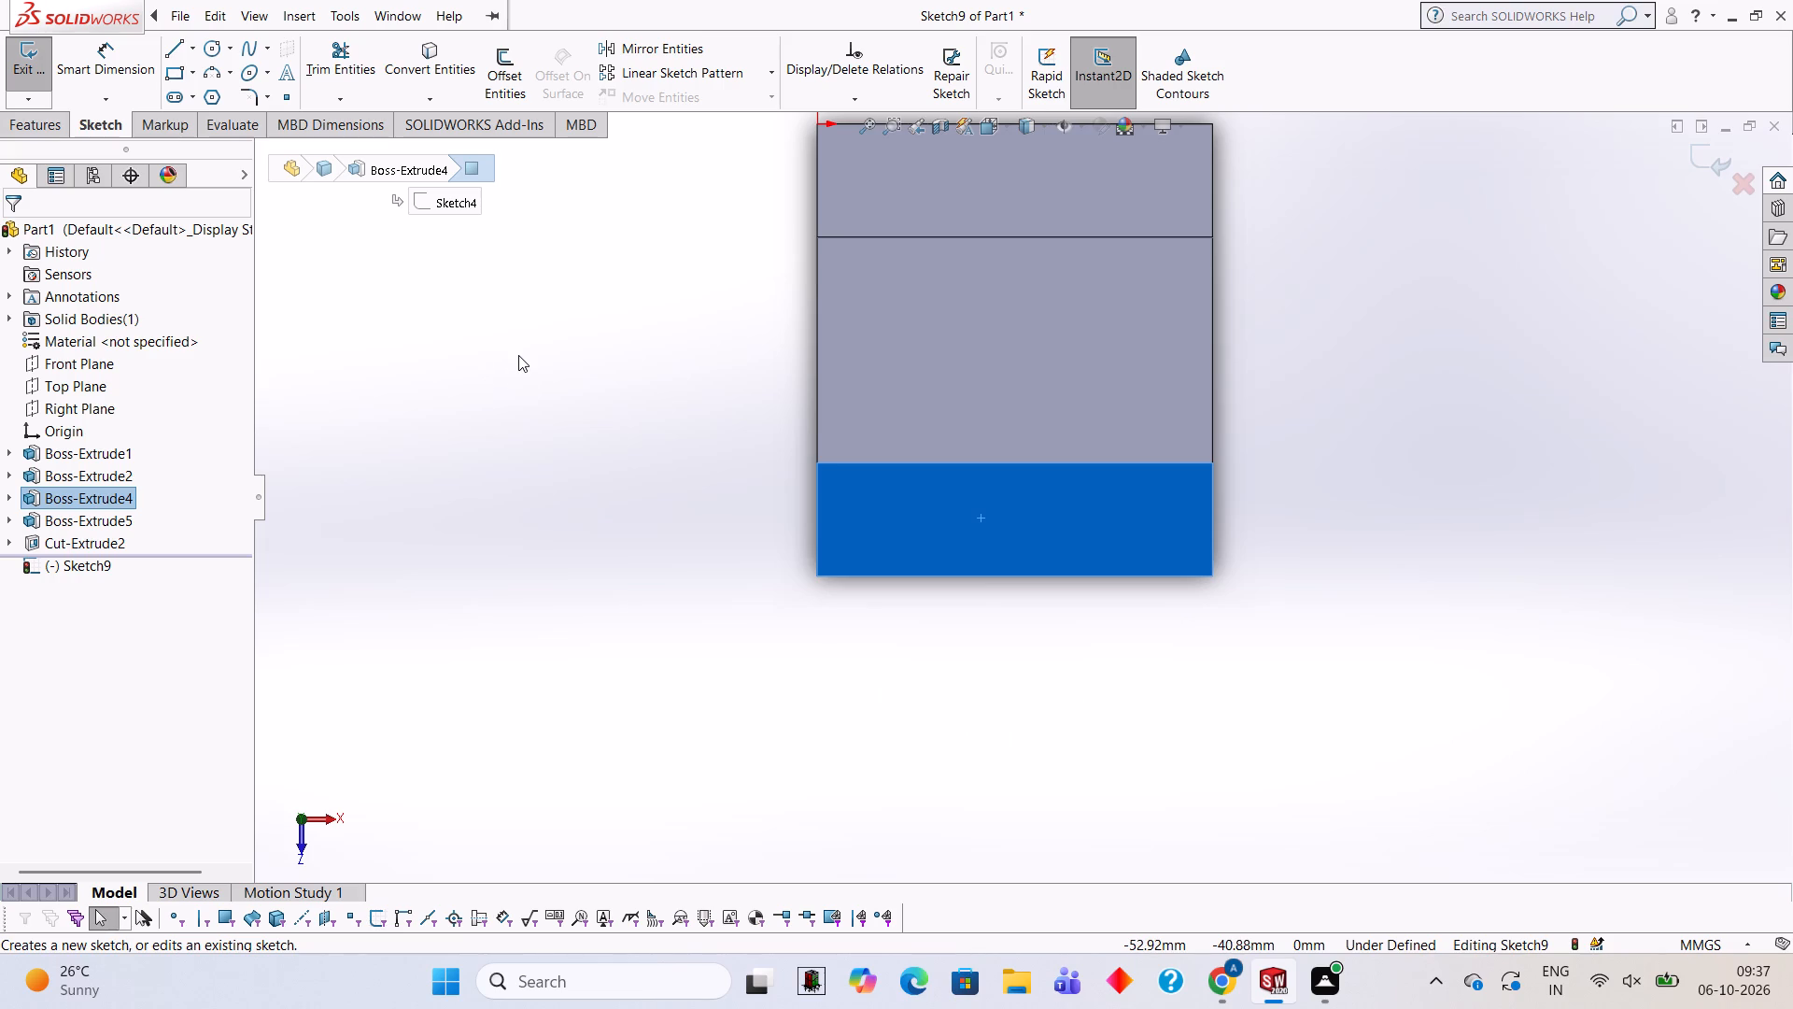
Work out 120-80 in Calculator and draw a 40 mm line straight outward from the midpoint of the wall's outer top edge.
click(176, 44)
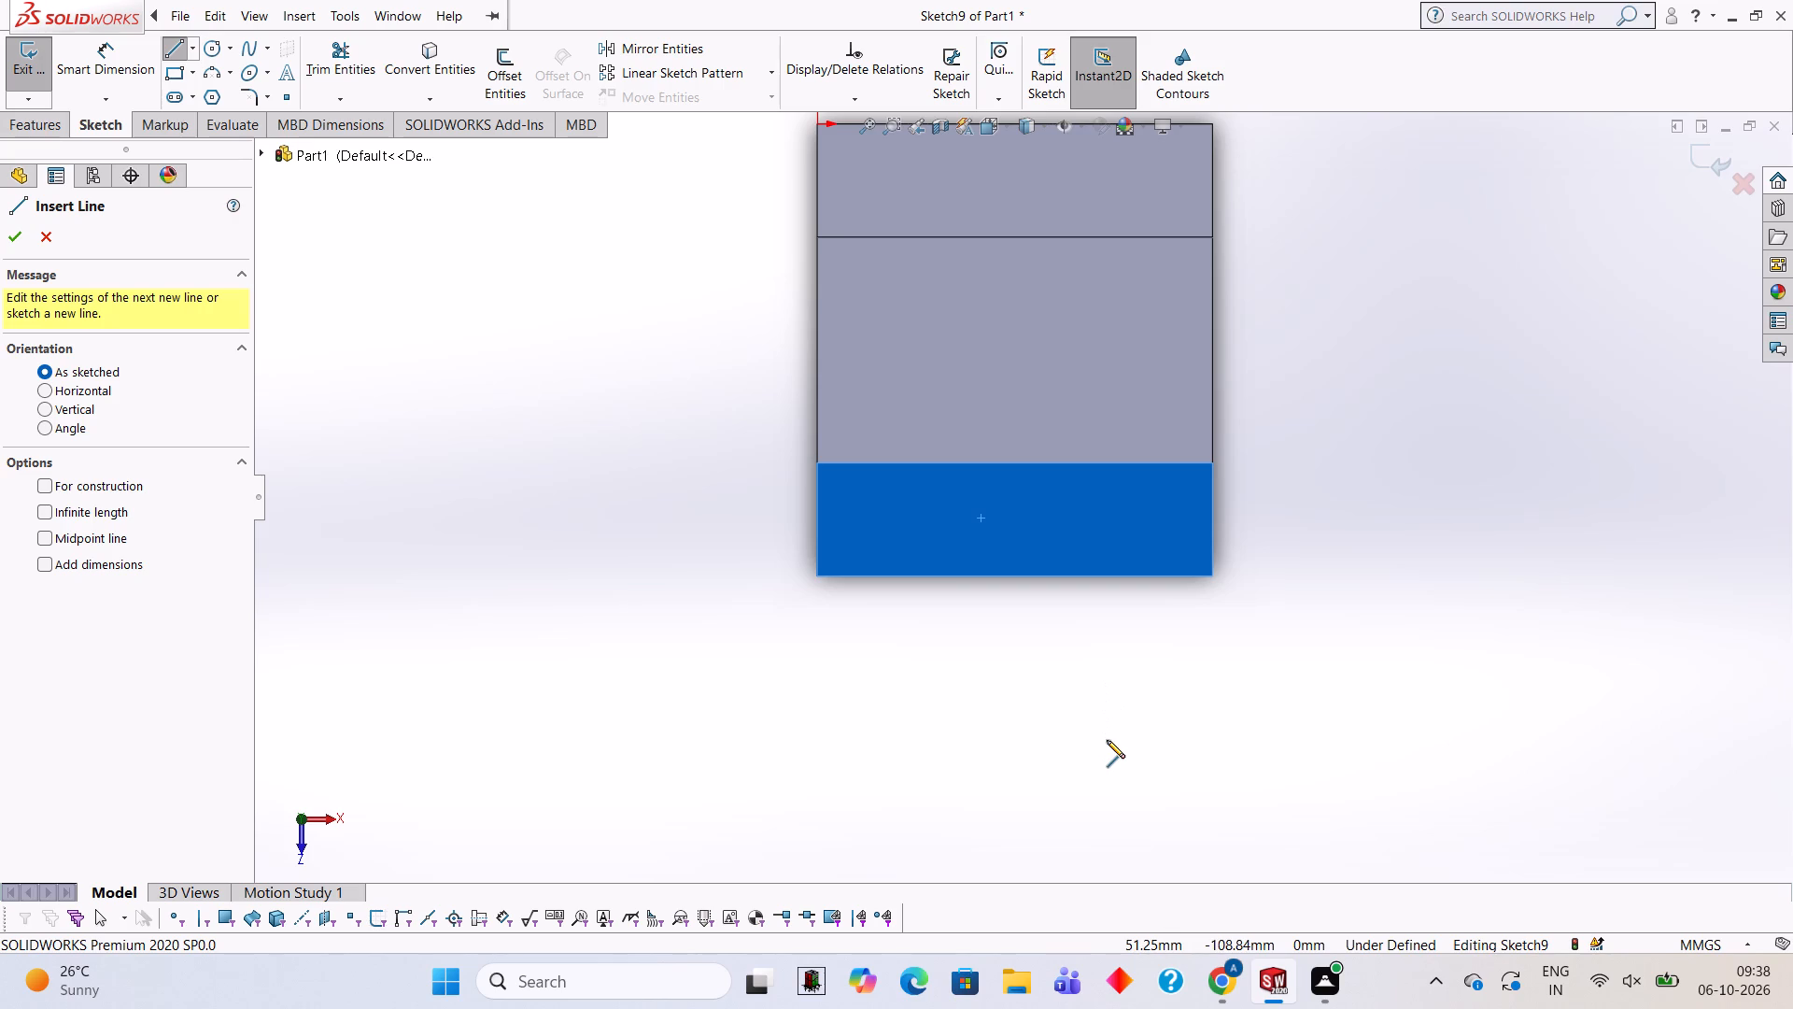
text(120-80)
key(Return)
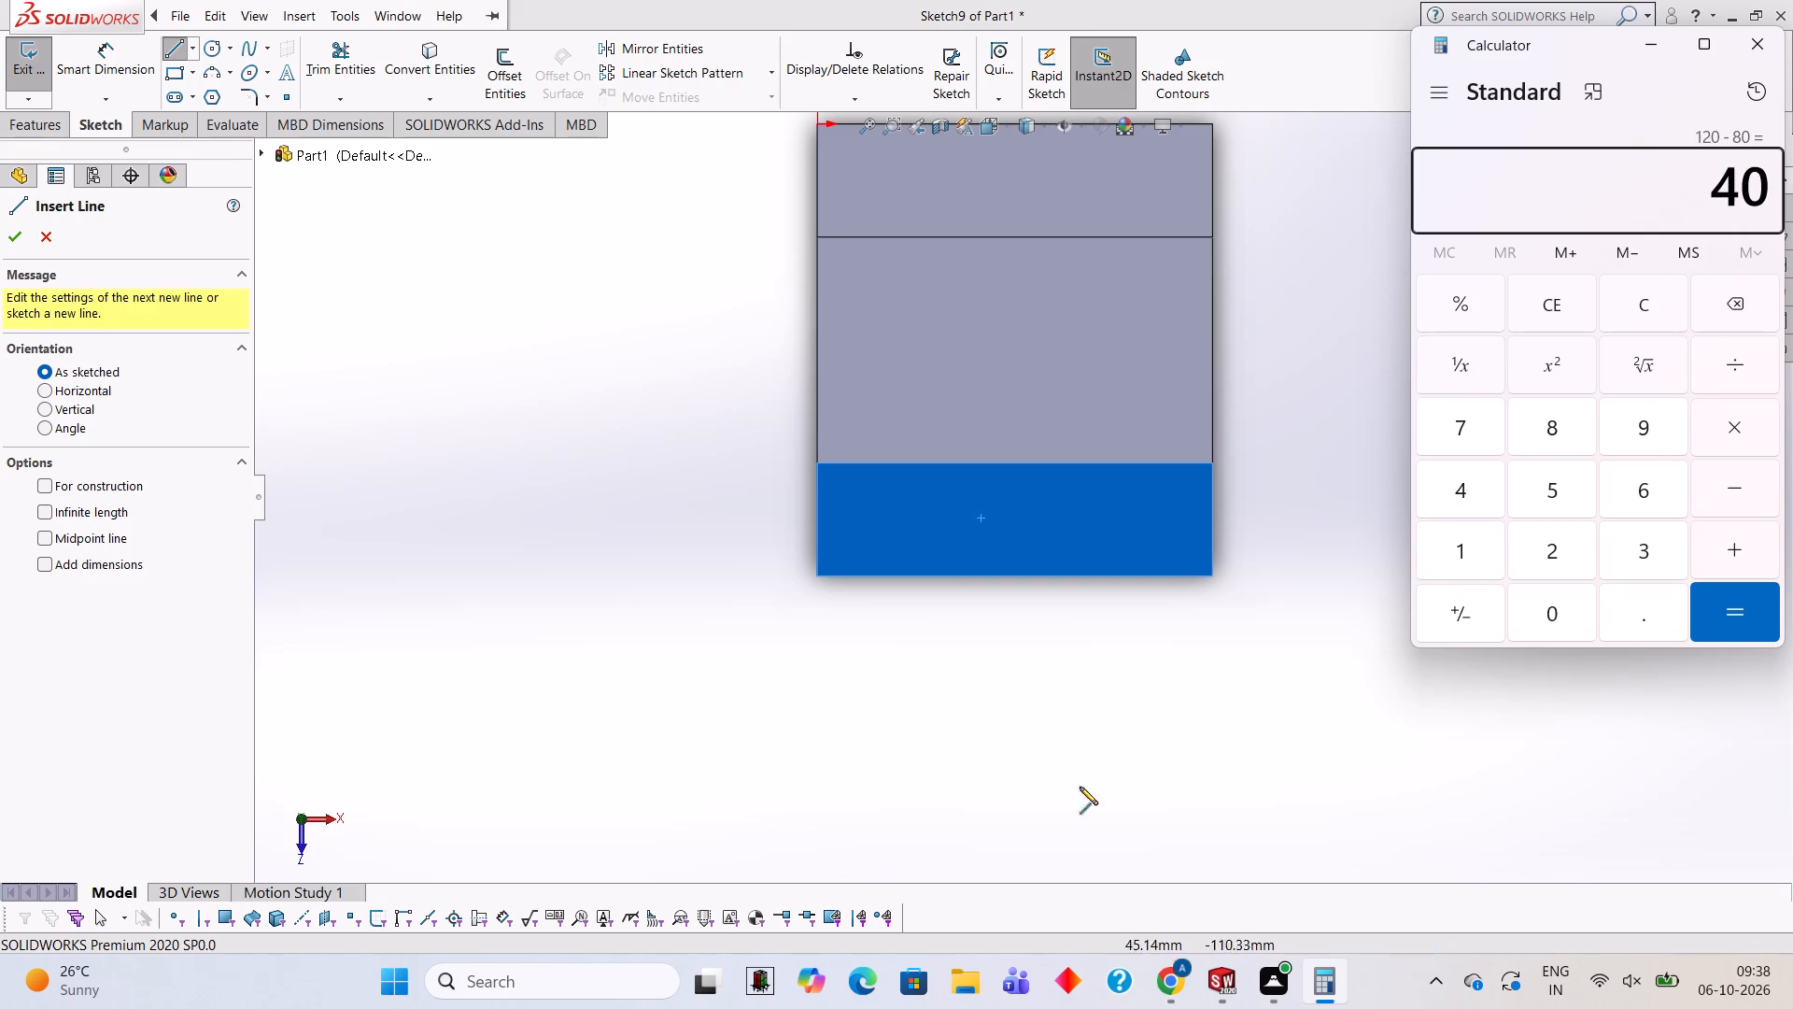
click(1762, 50)
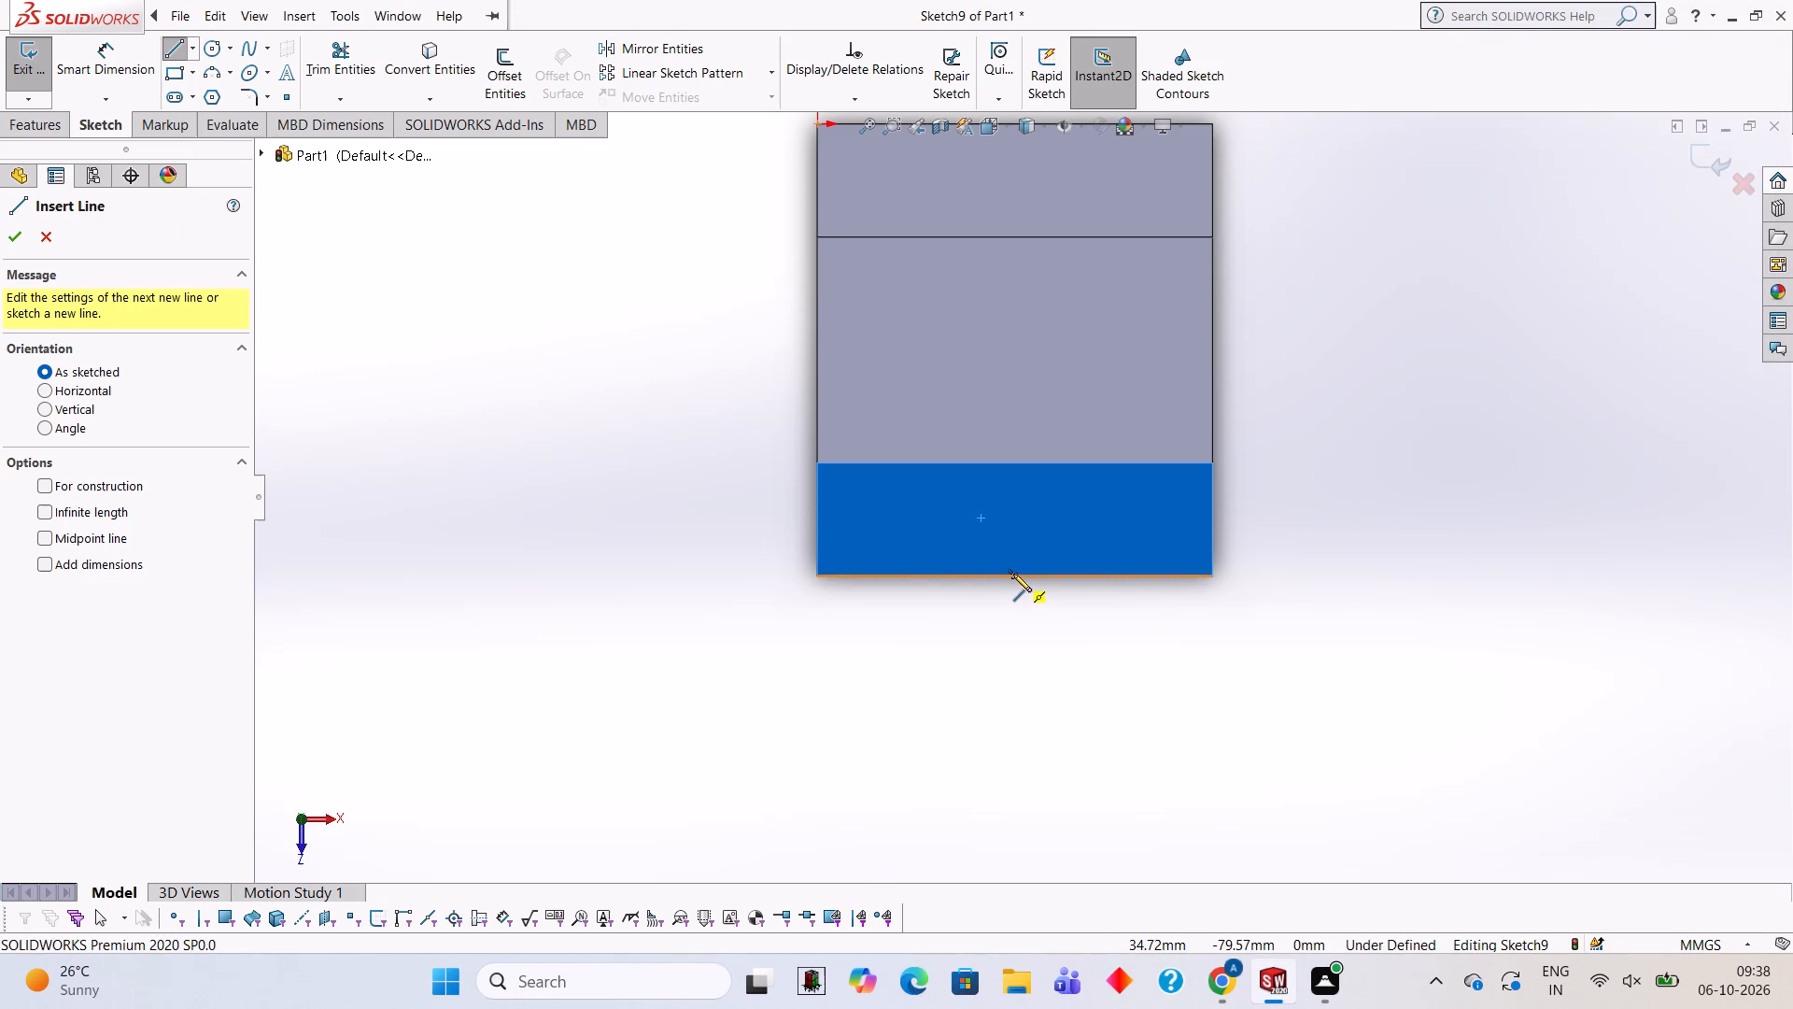
click(1013, 574)
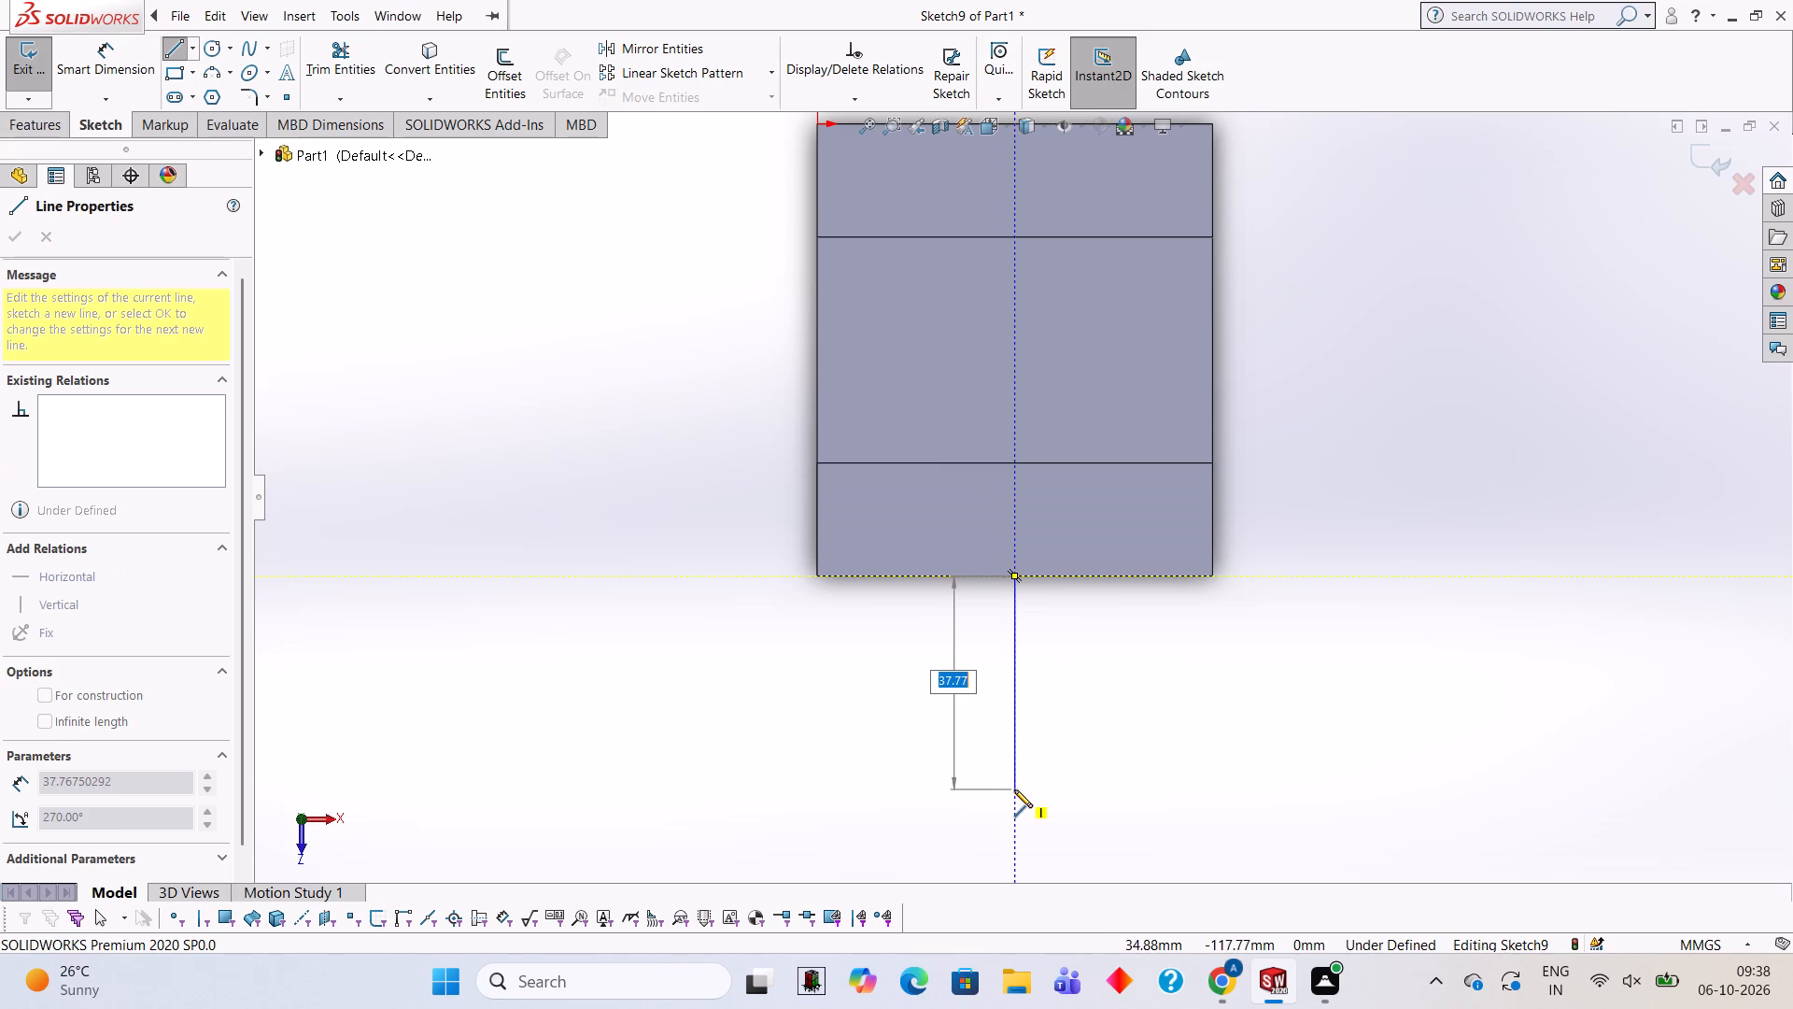
text(40)
key(Return)
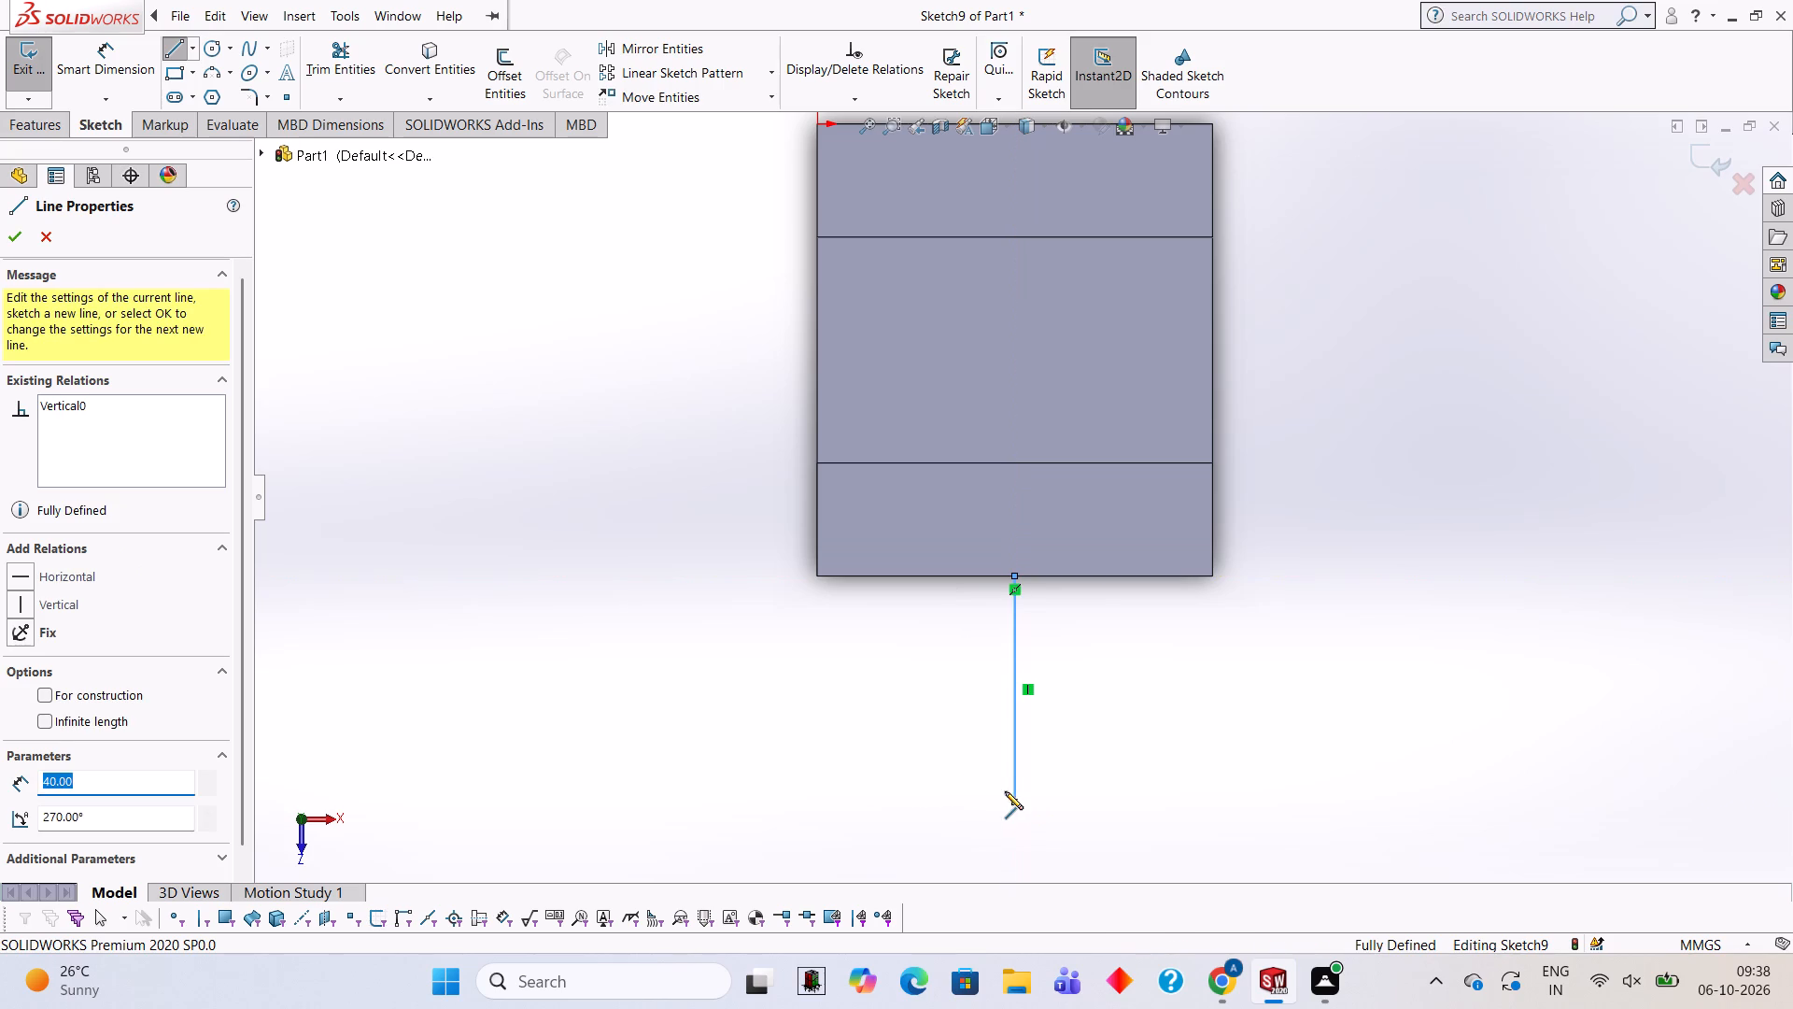
key(Escape)
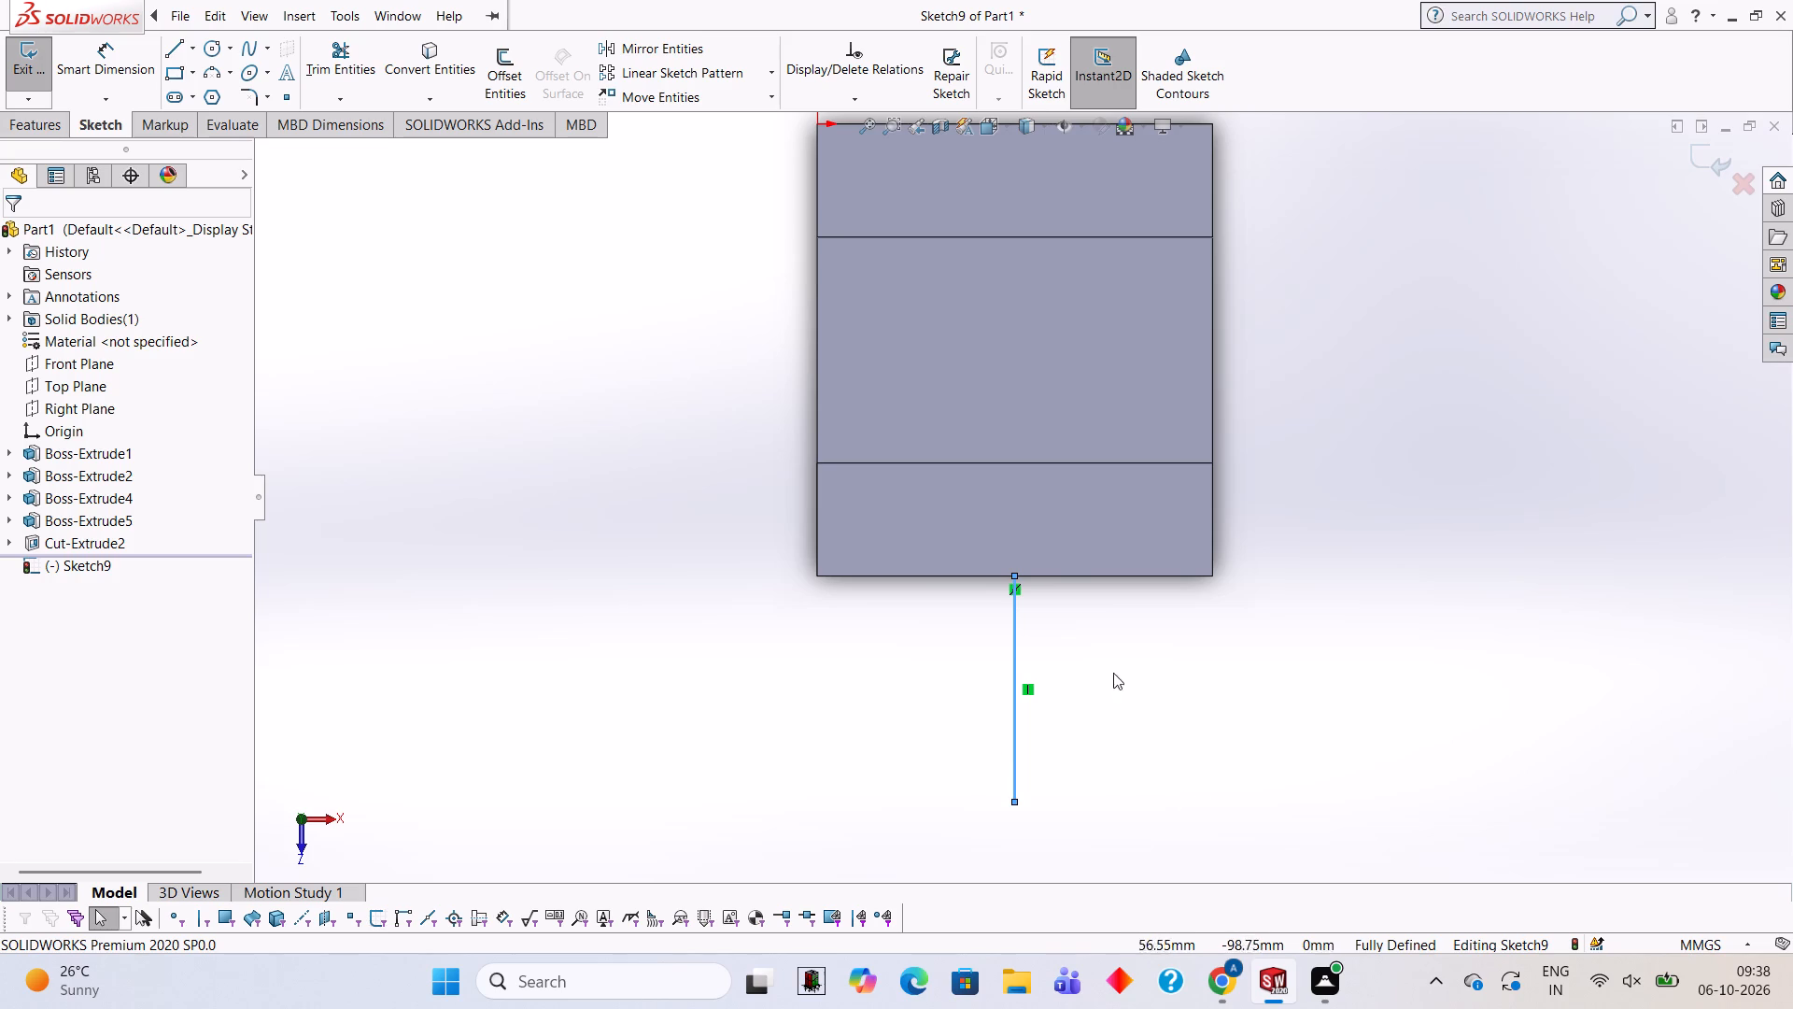
Sketch a 70 mm diameter circle centred on the free end of the 40 mm line.
scroll(947, 679, up, 2)
scroll(1031, 667, up, 2)
scroll(1031, 667, down, 2)
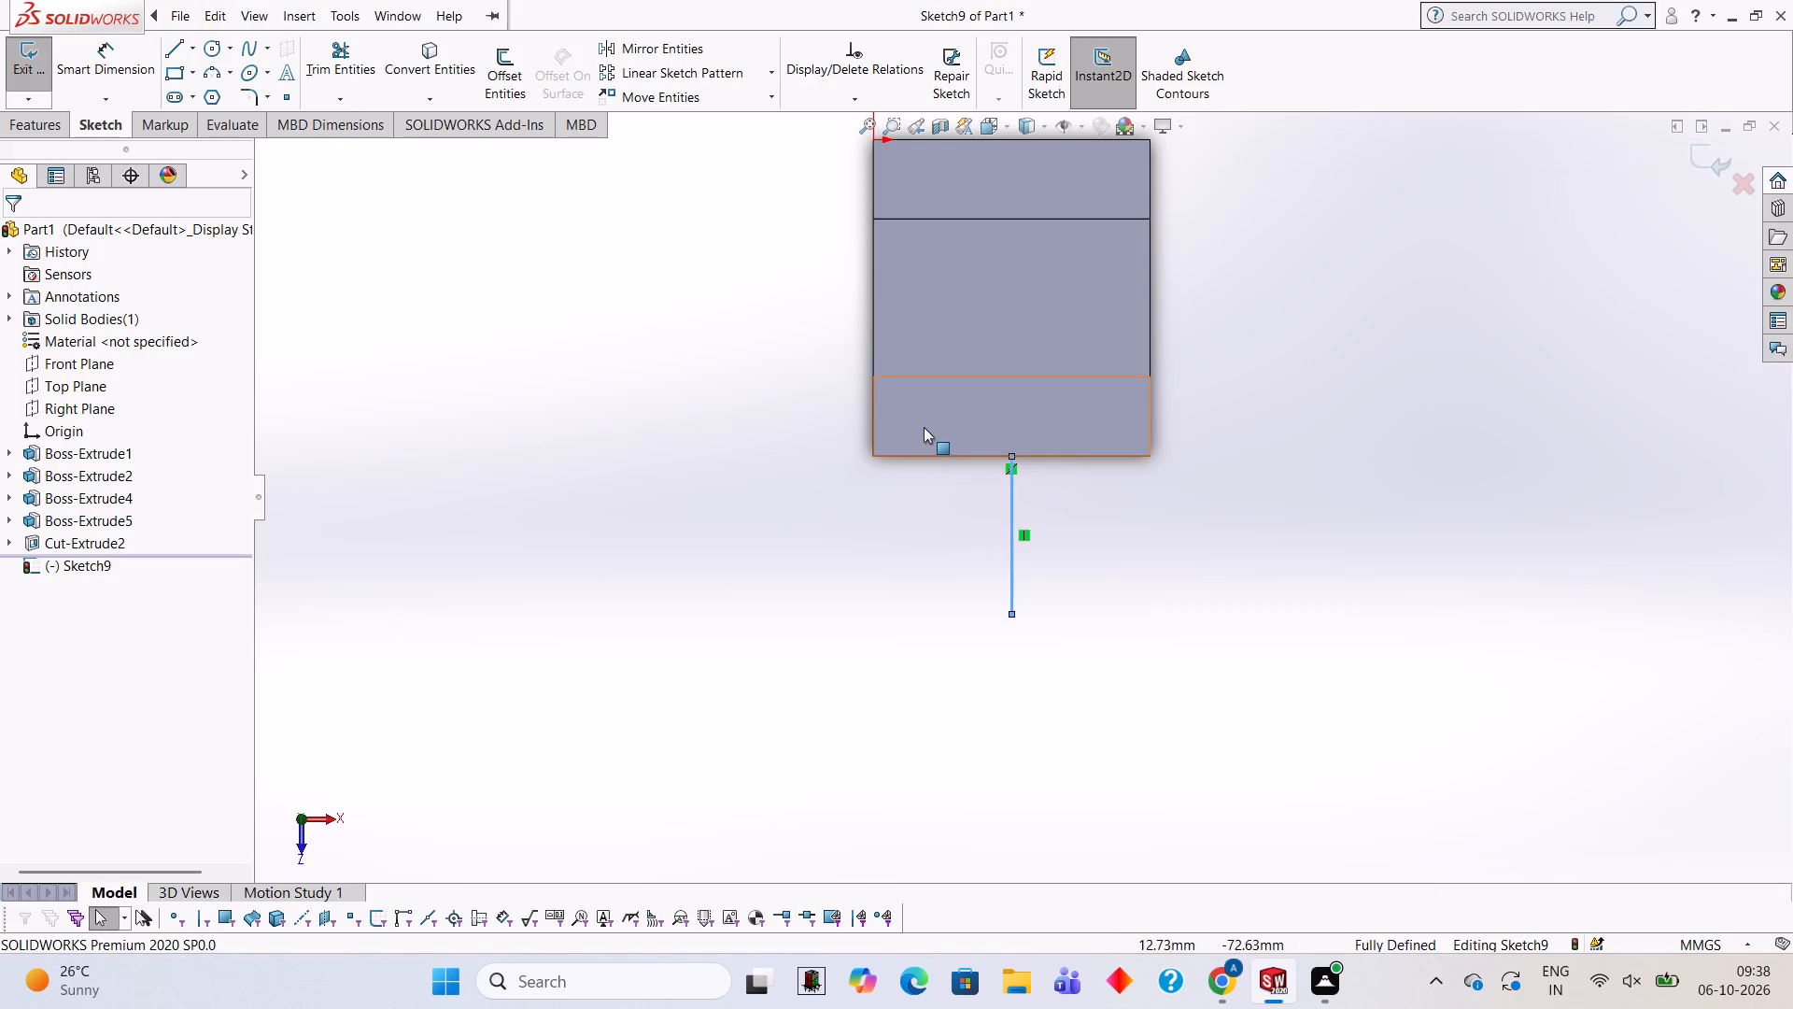
click(211, 54)
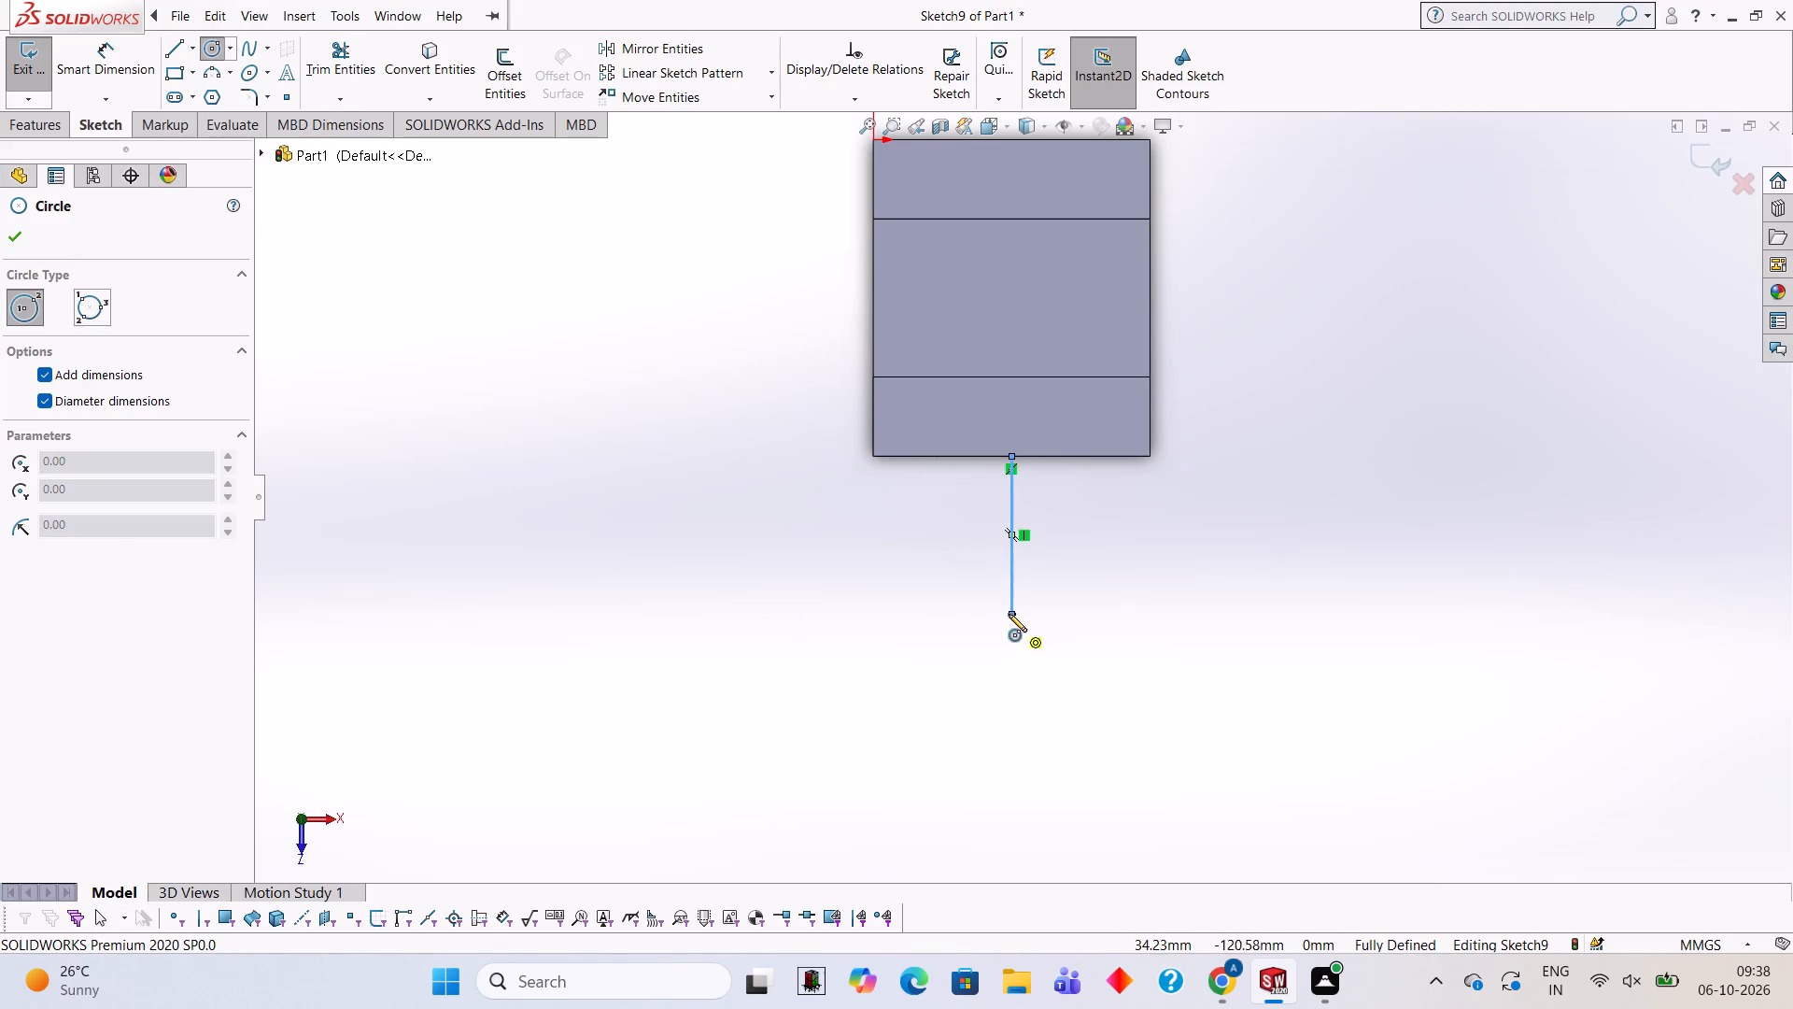
click(1009, 613)
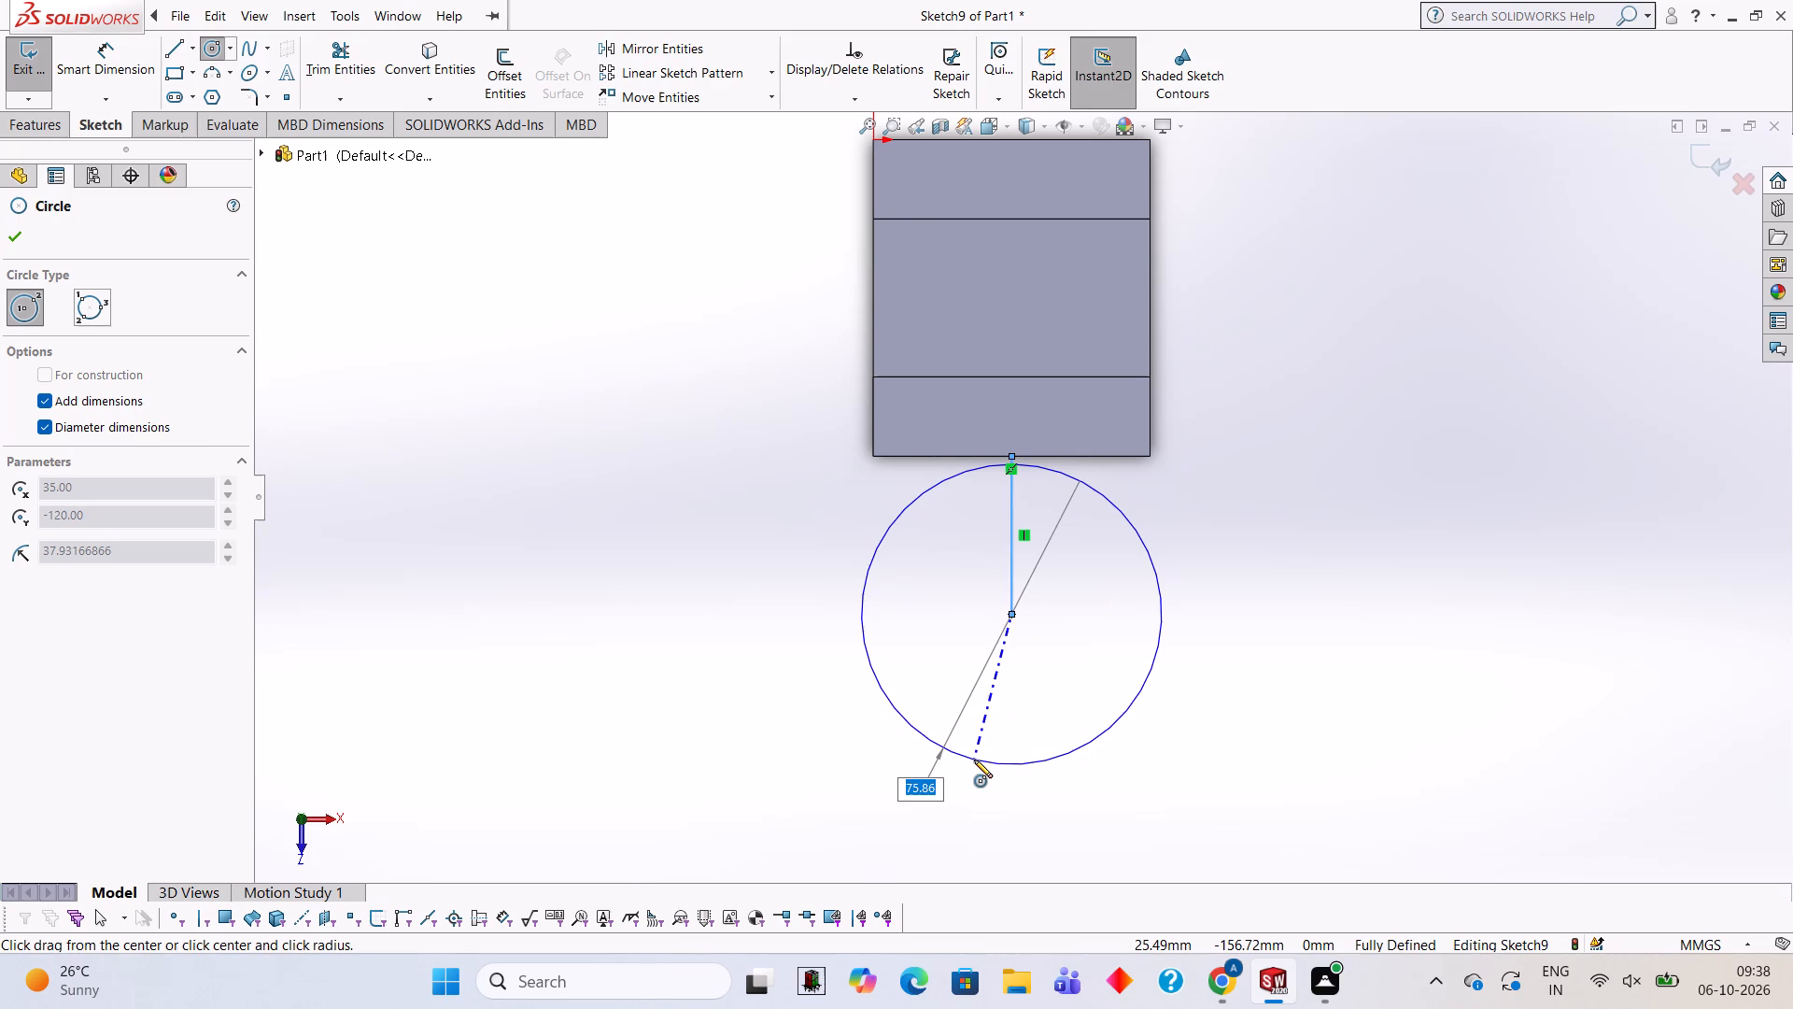
key(0)
key(Return)
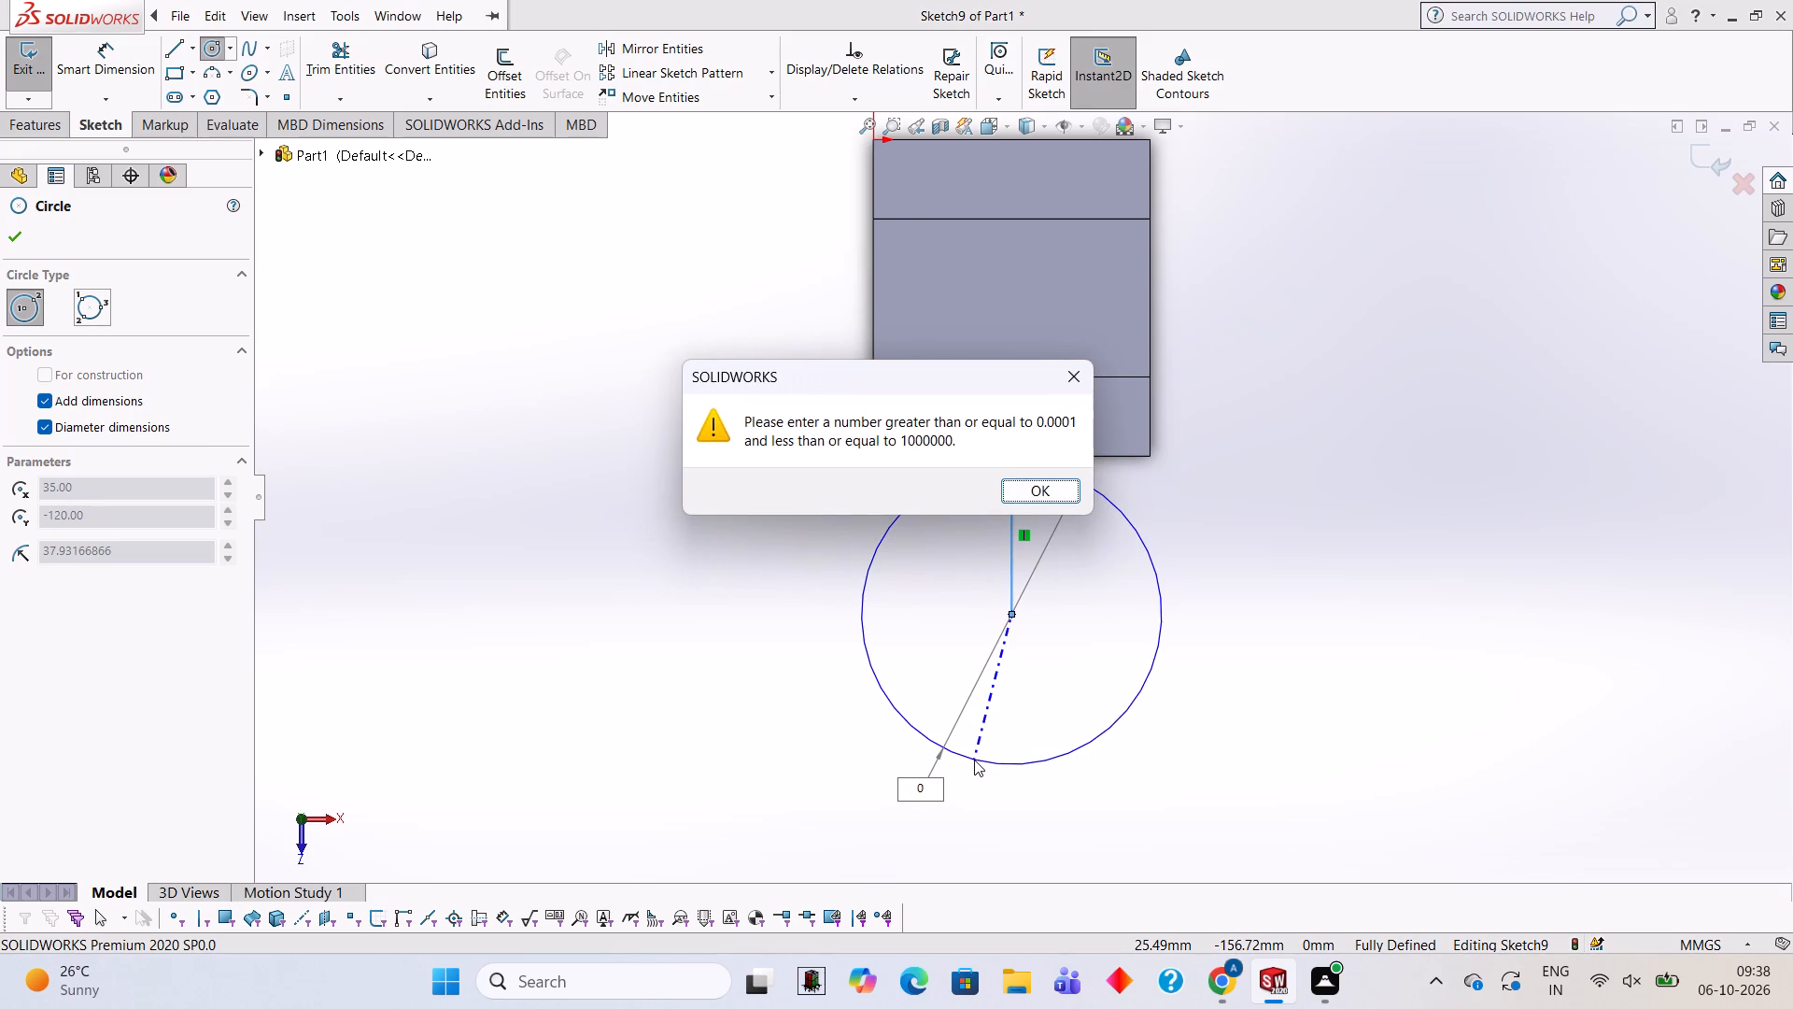
key(BackSpace)
click(1062, 491)
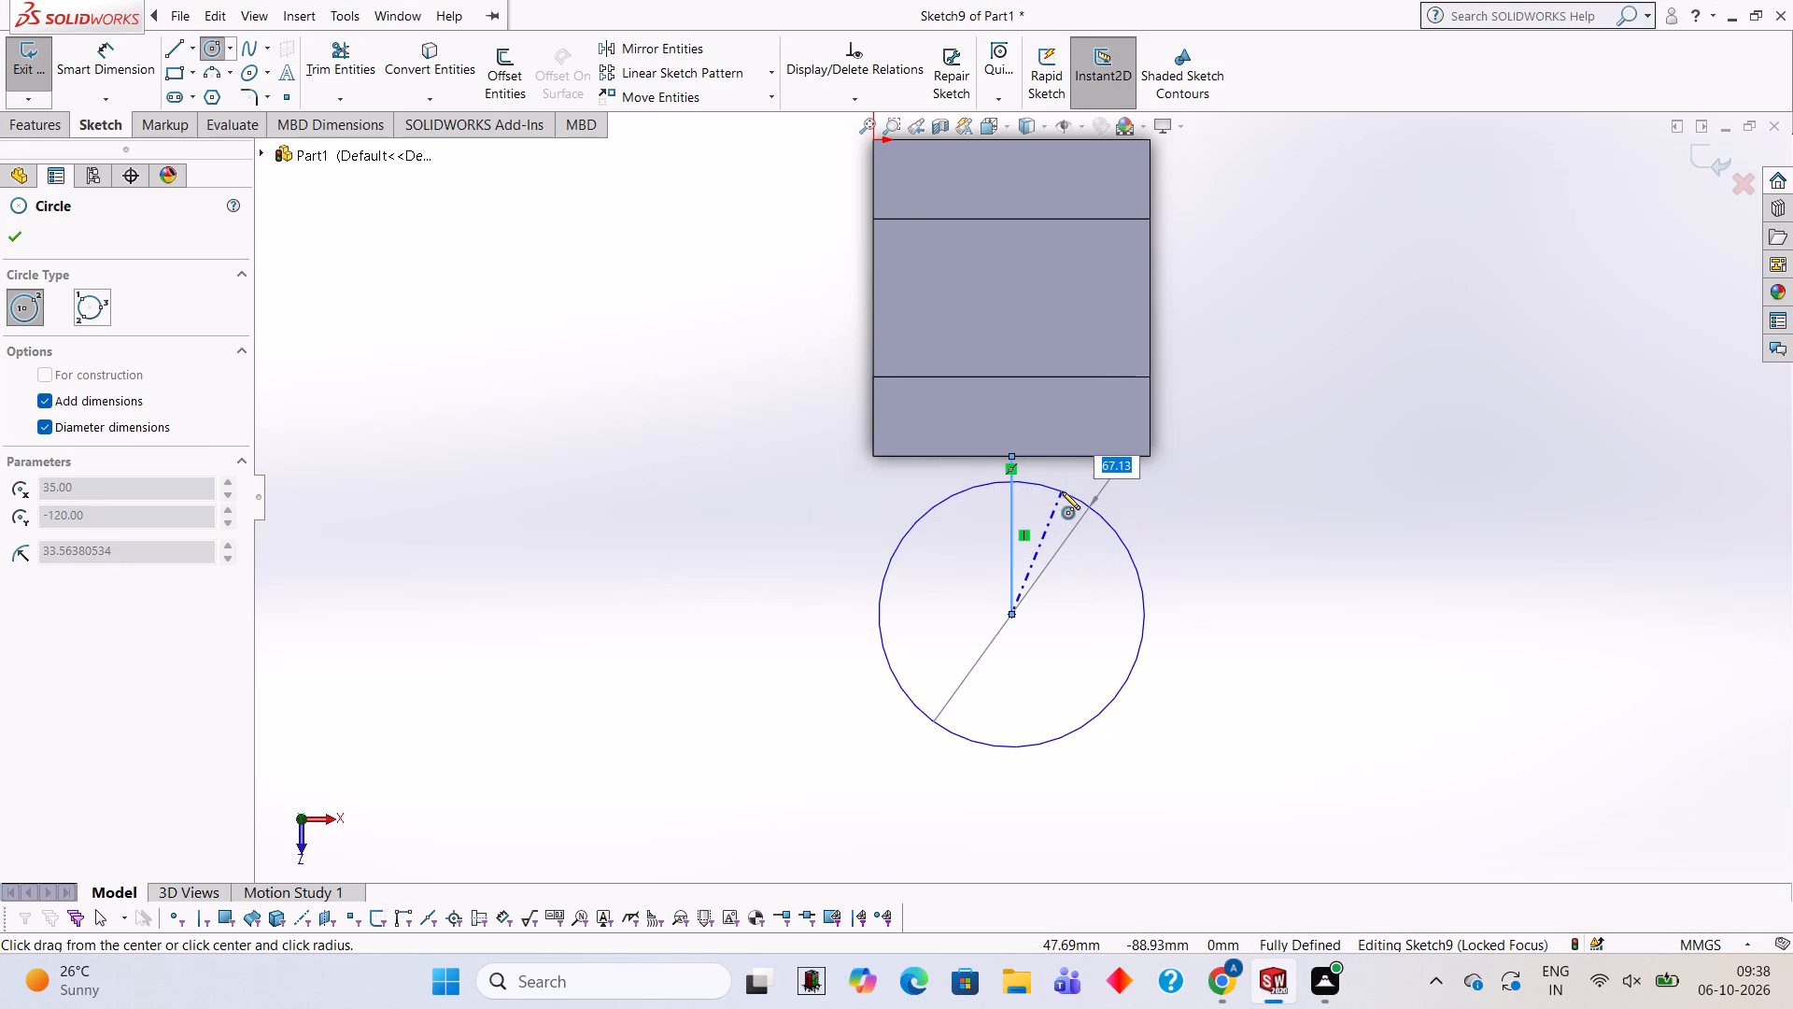
text(70)
key(Return)
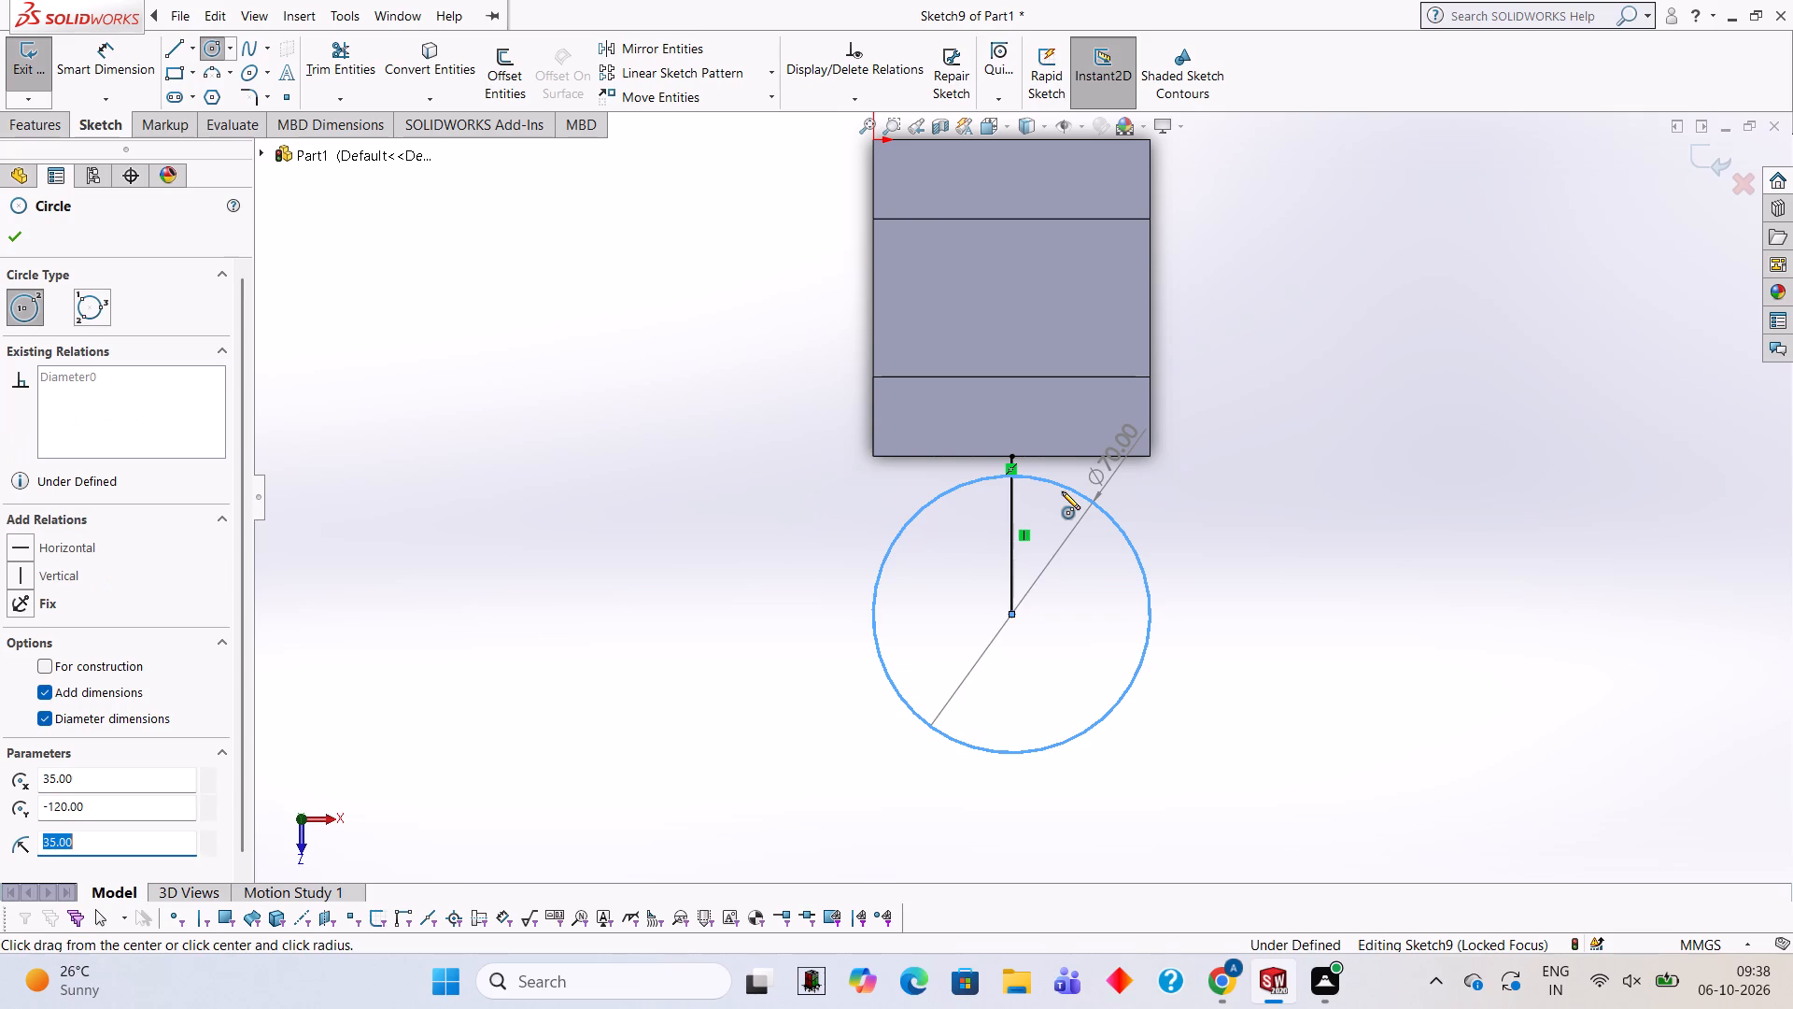
Draw two 40 mm side lines from the wall's outer corners to the circle's tangent points on either side.
click(179, 47)
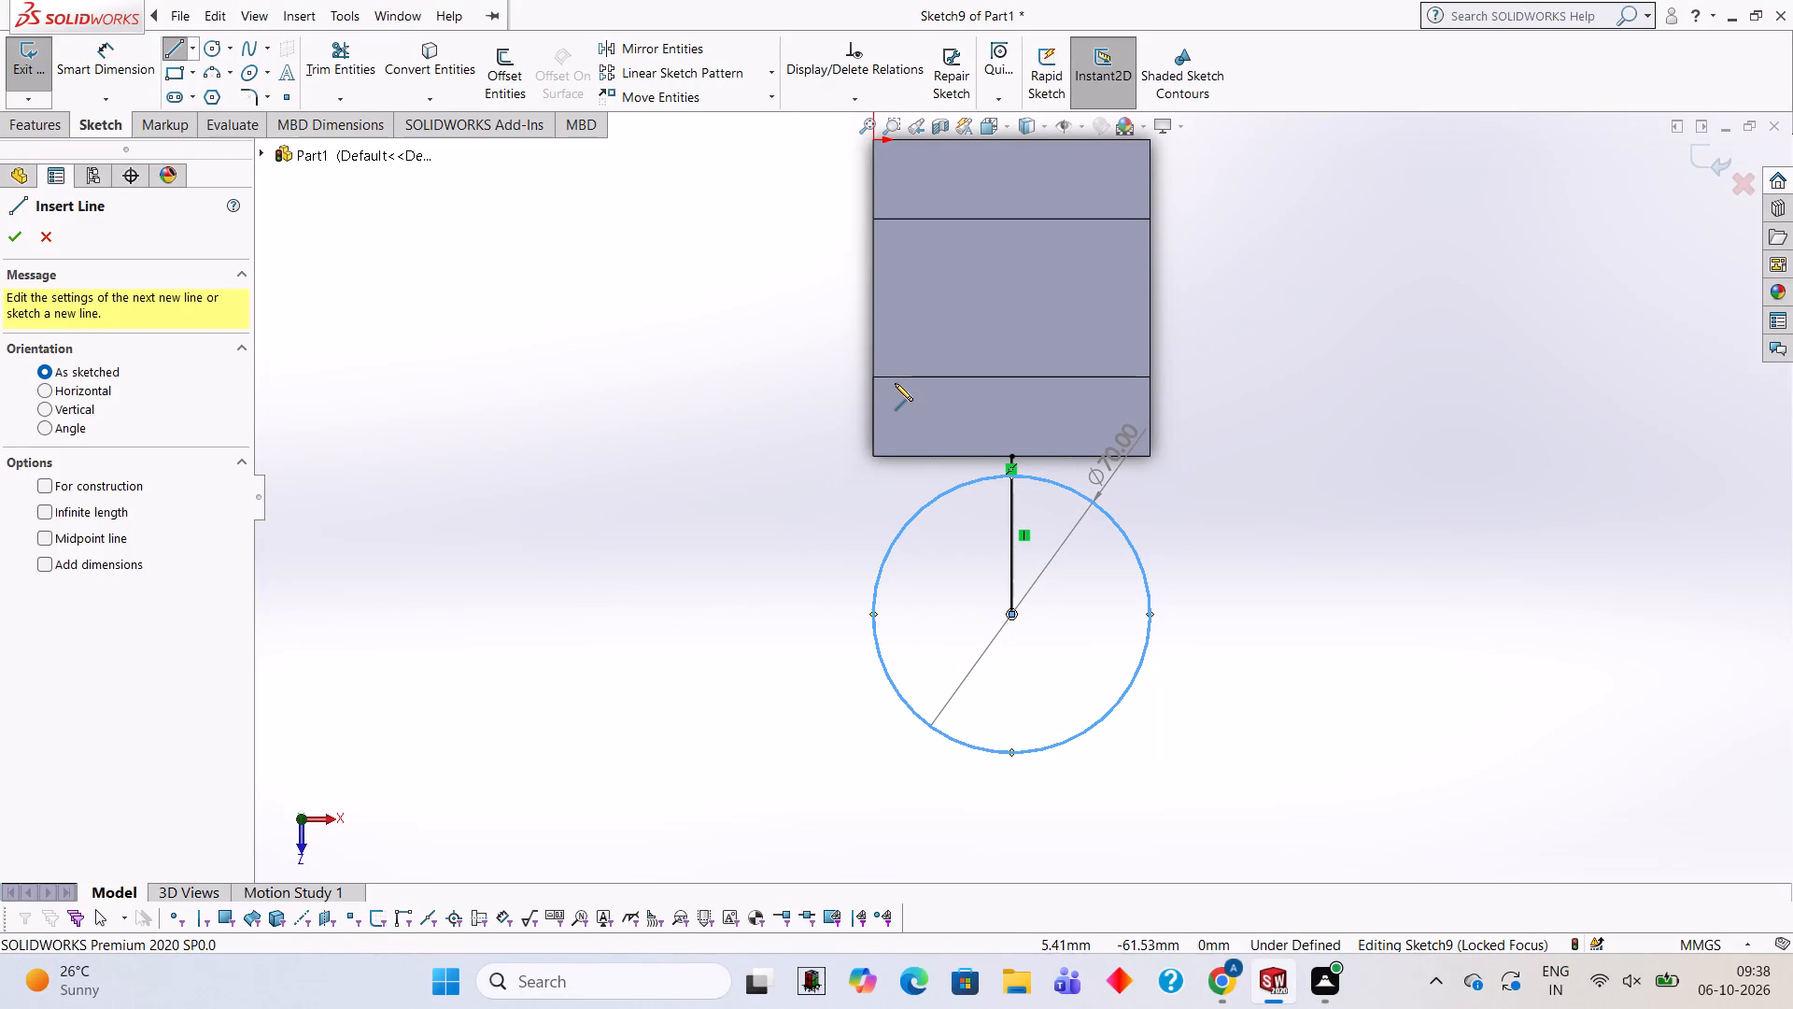
click(873, 458)
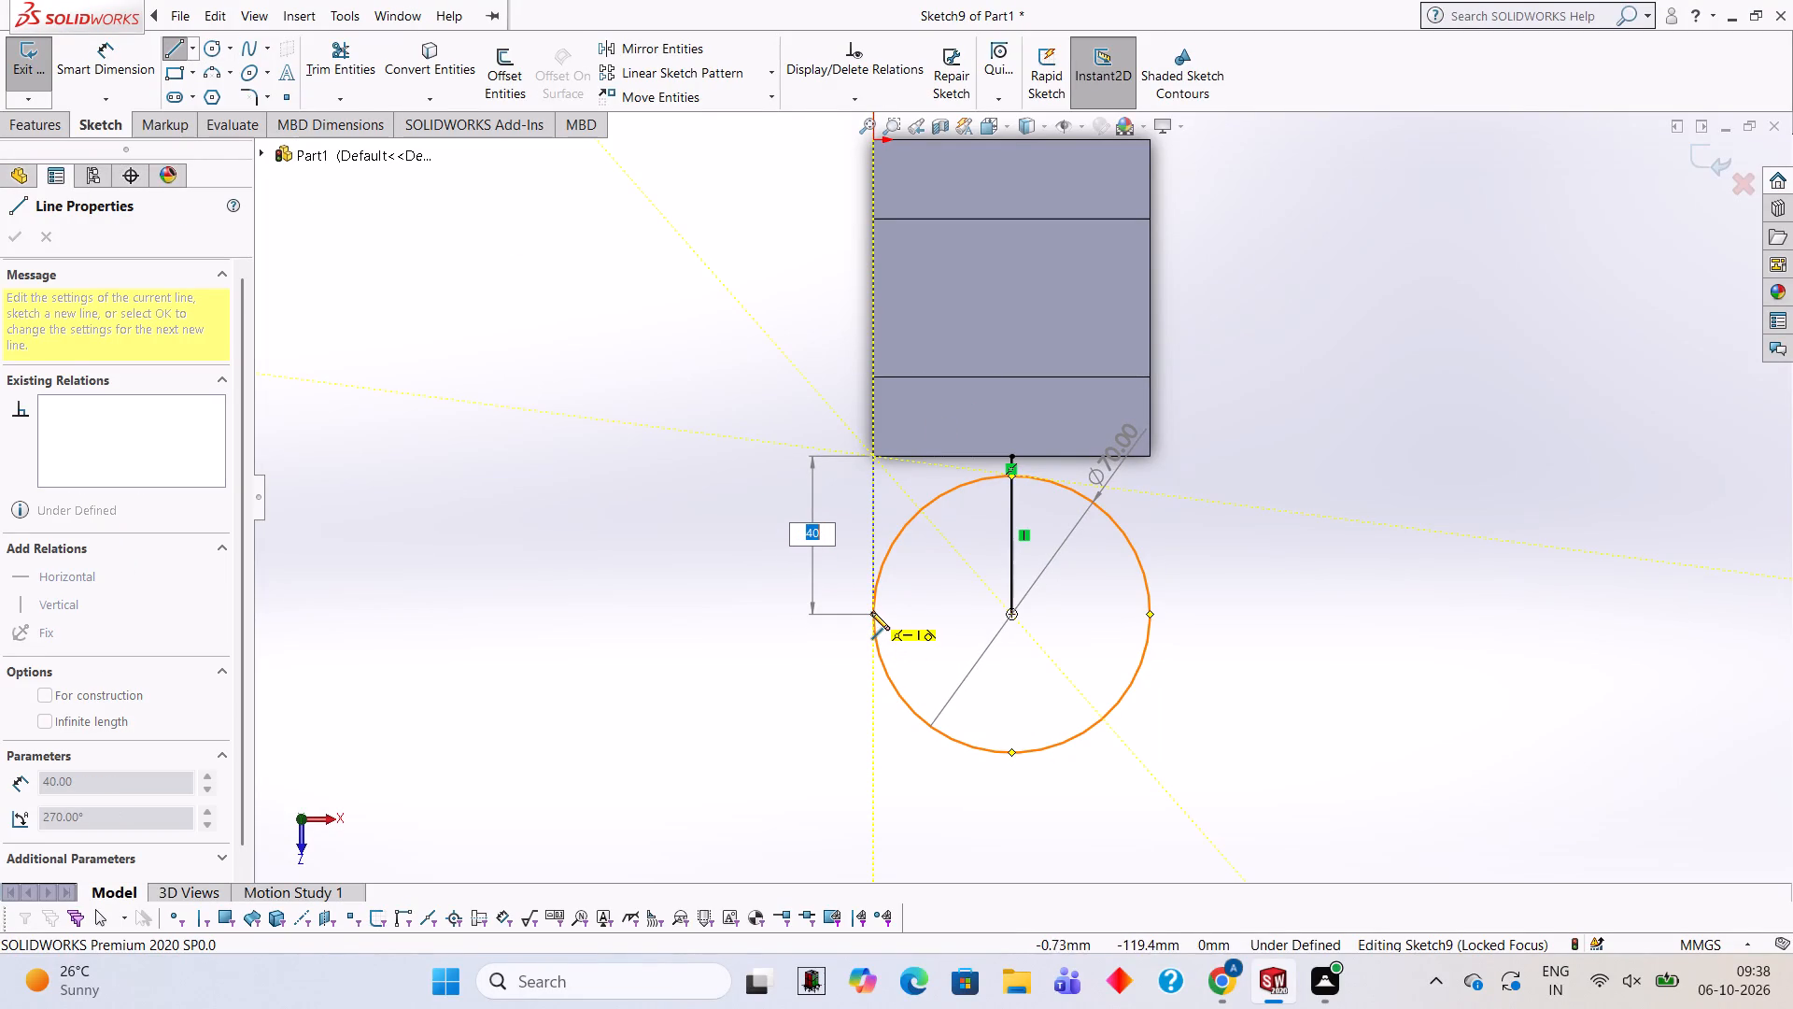
click(871, 612)
key(Escape)
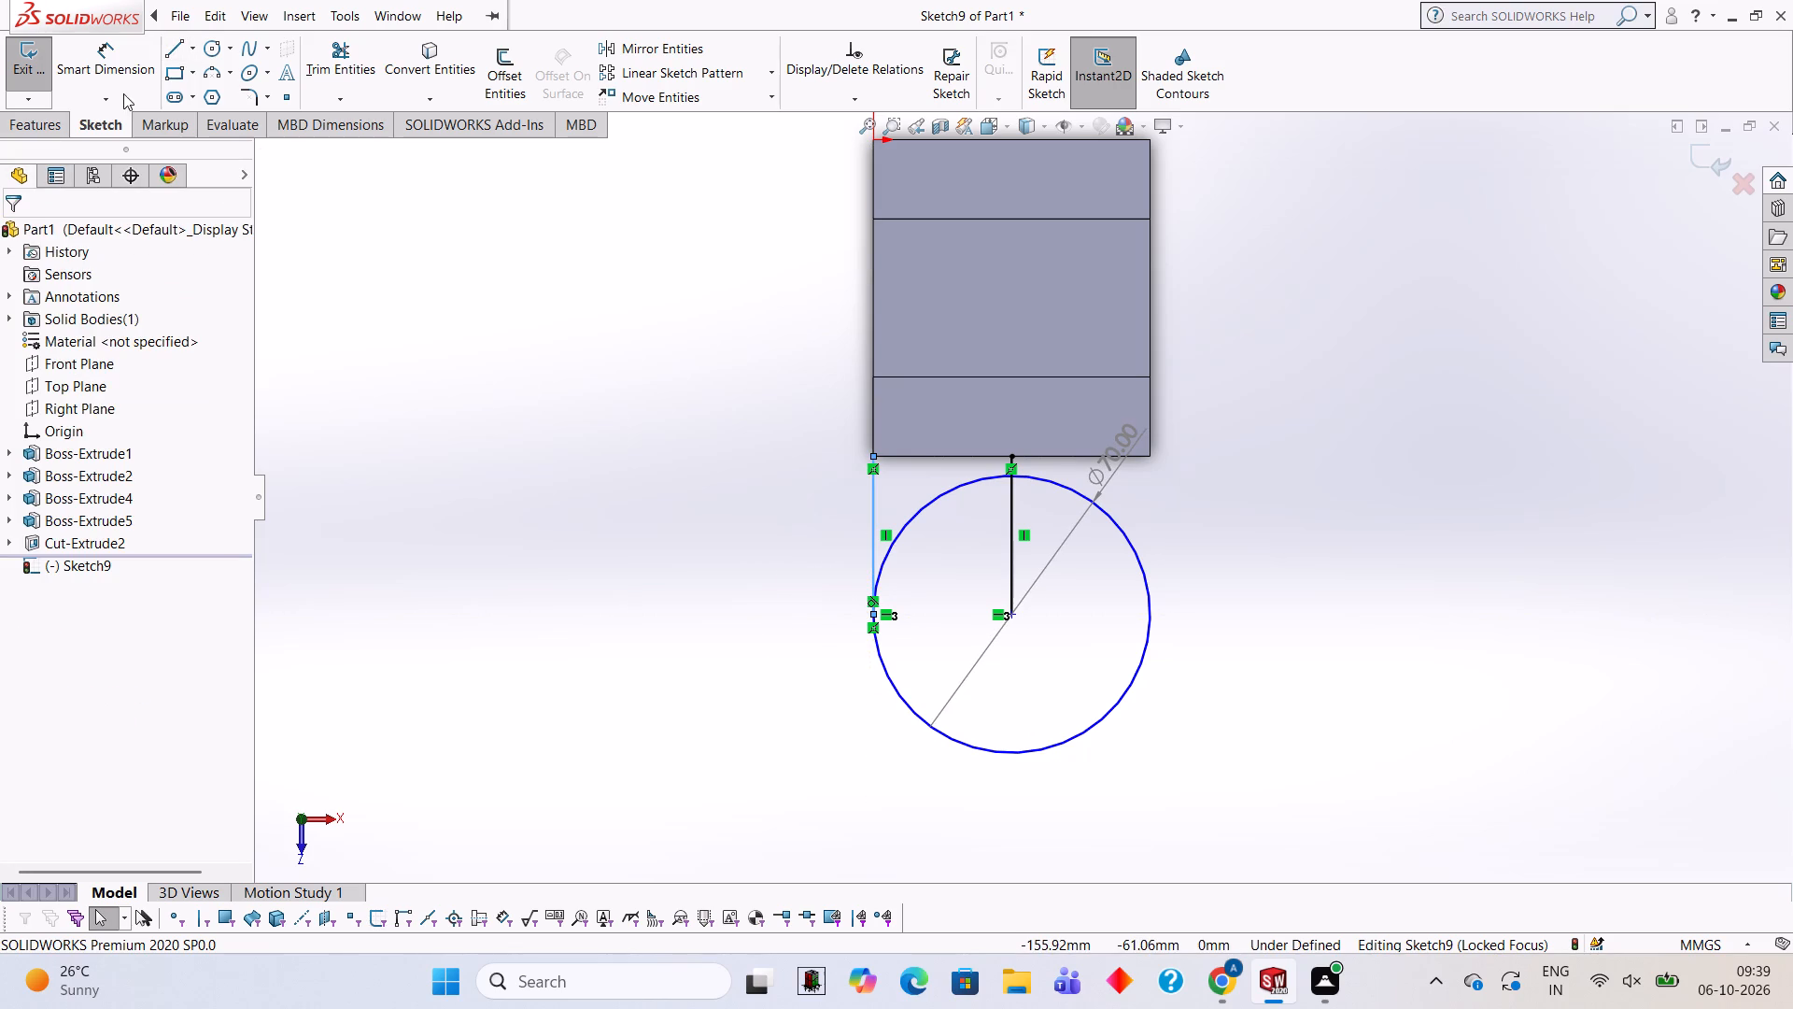
click(176, 50)
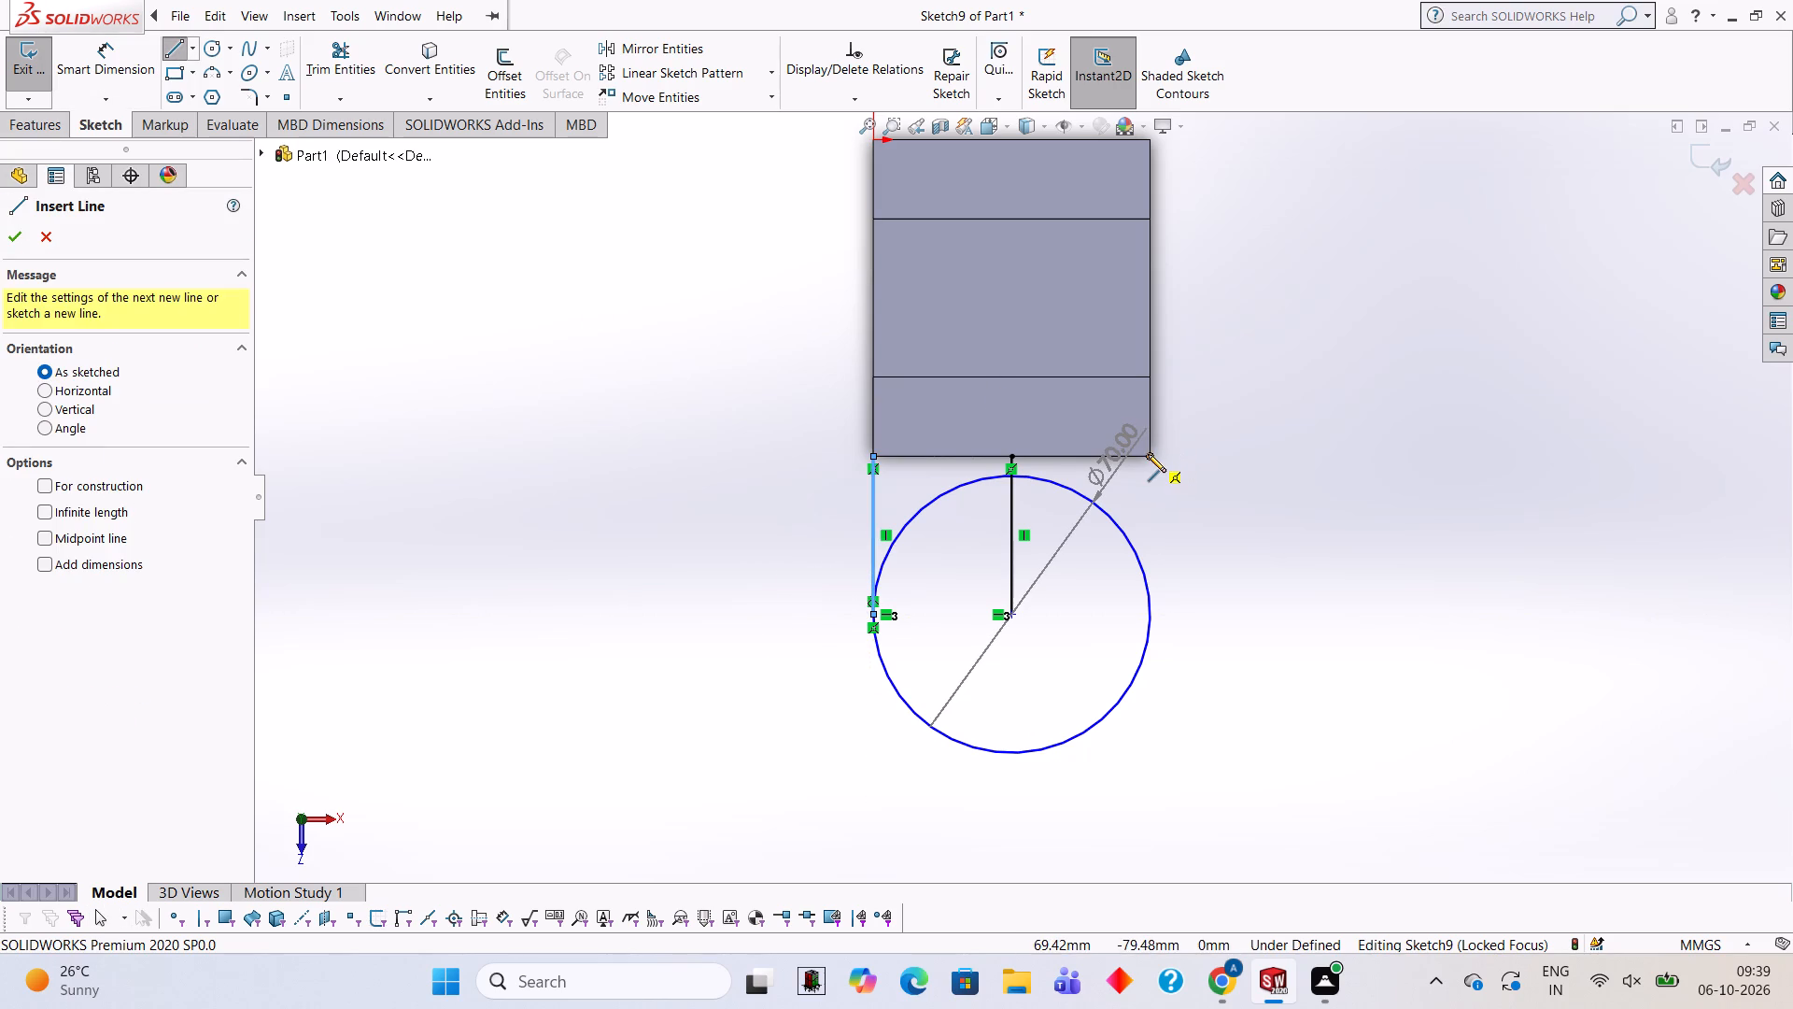
click(1148, 454)
click(1150, 612)
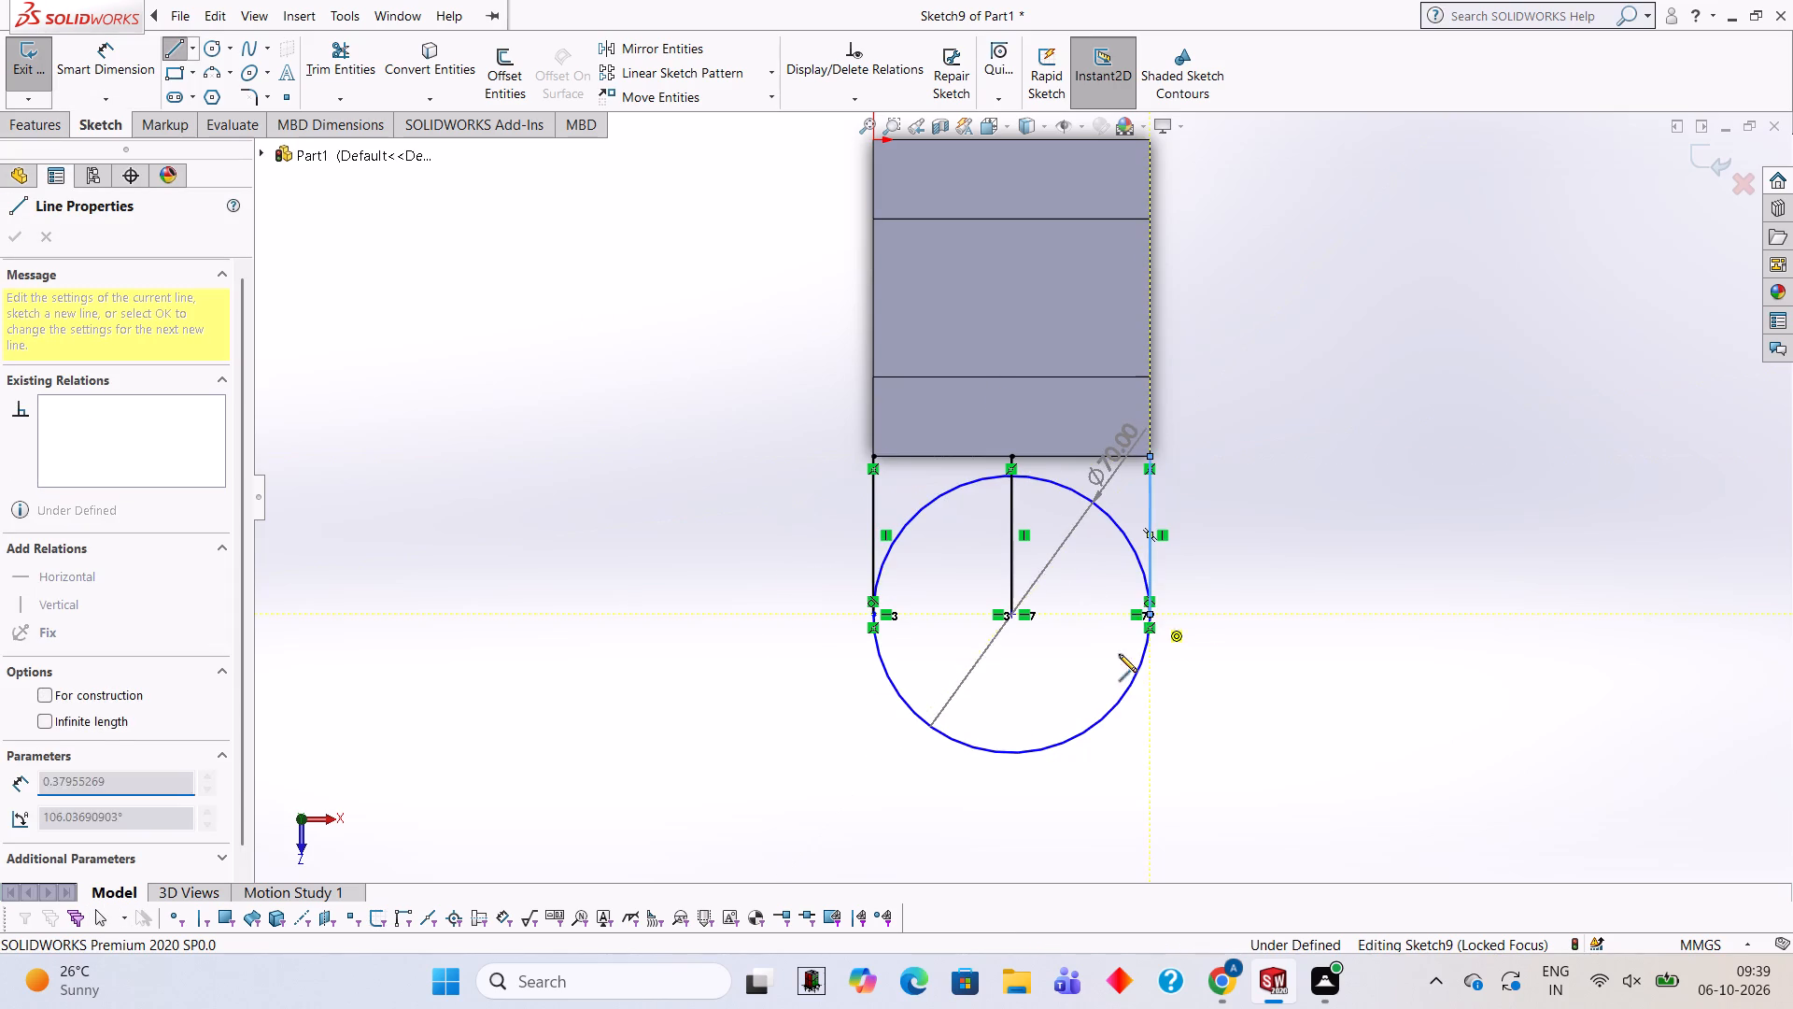
key(Escape)
Trim away the circle's inner half facing the wall and the 40 mm centre line, leaving a rounded tab outline.
click(360, 58)
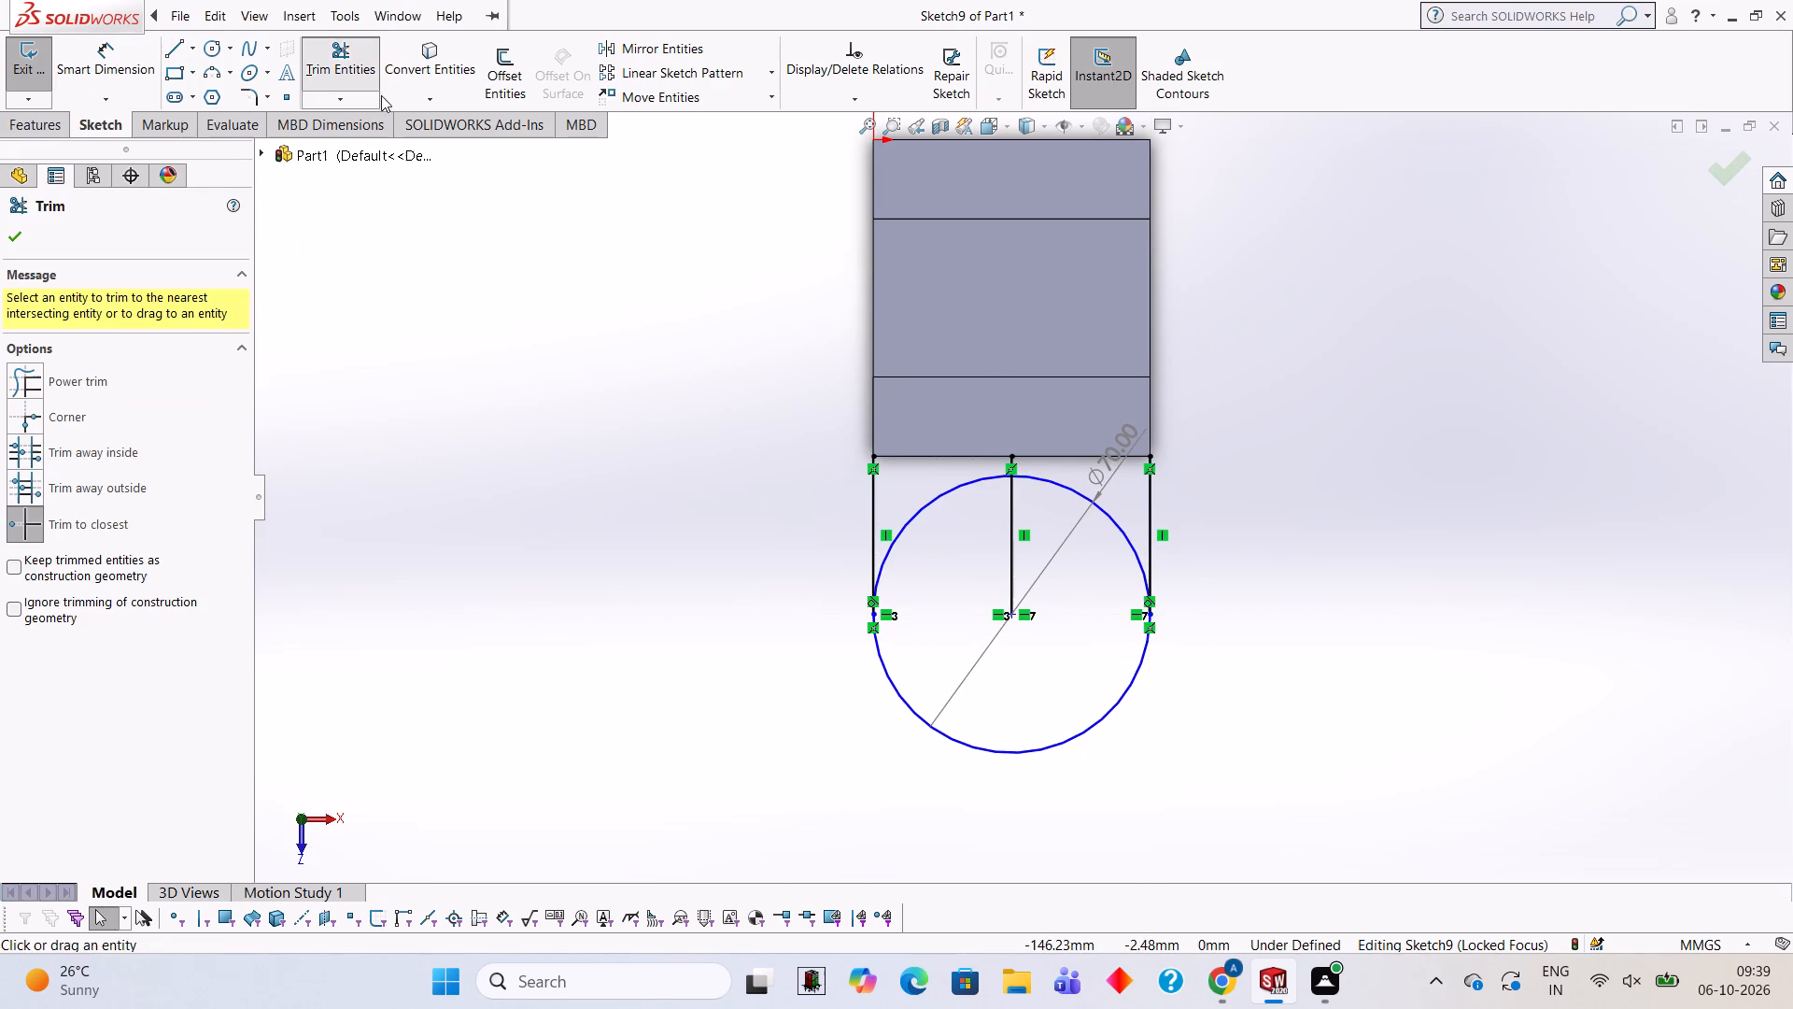
click(903, 522)
click(1058, 488)
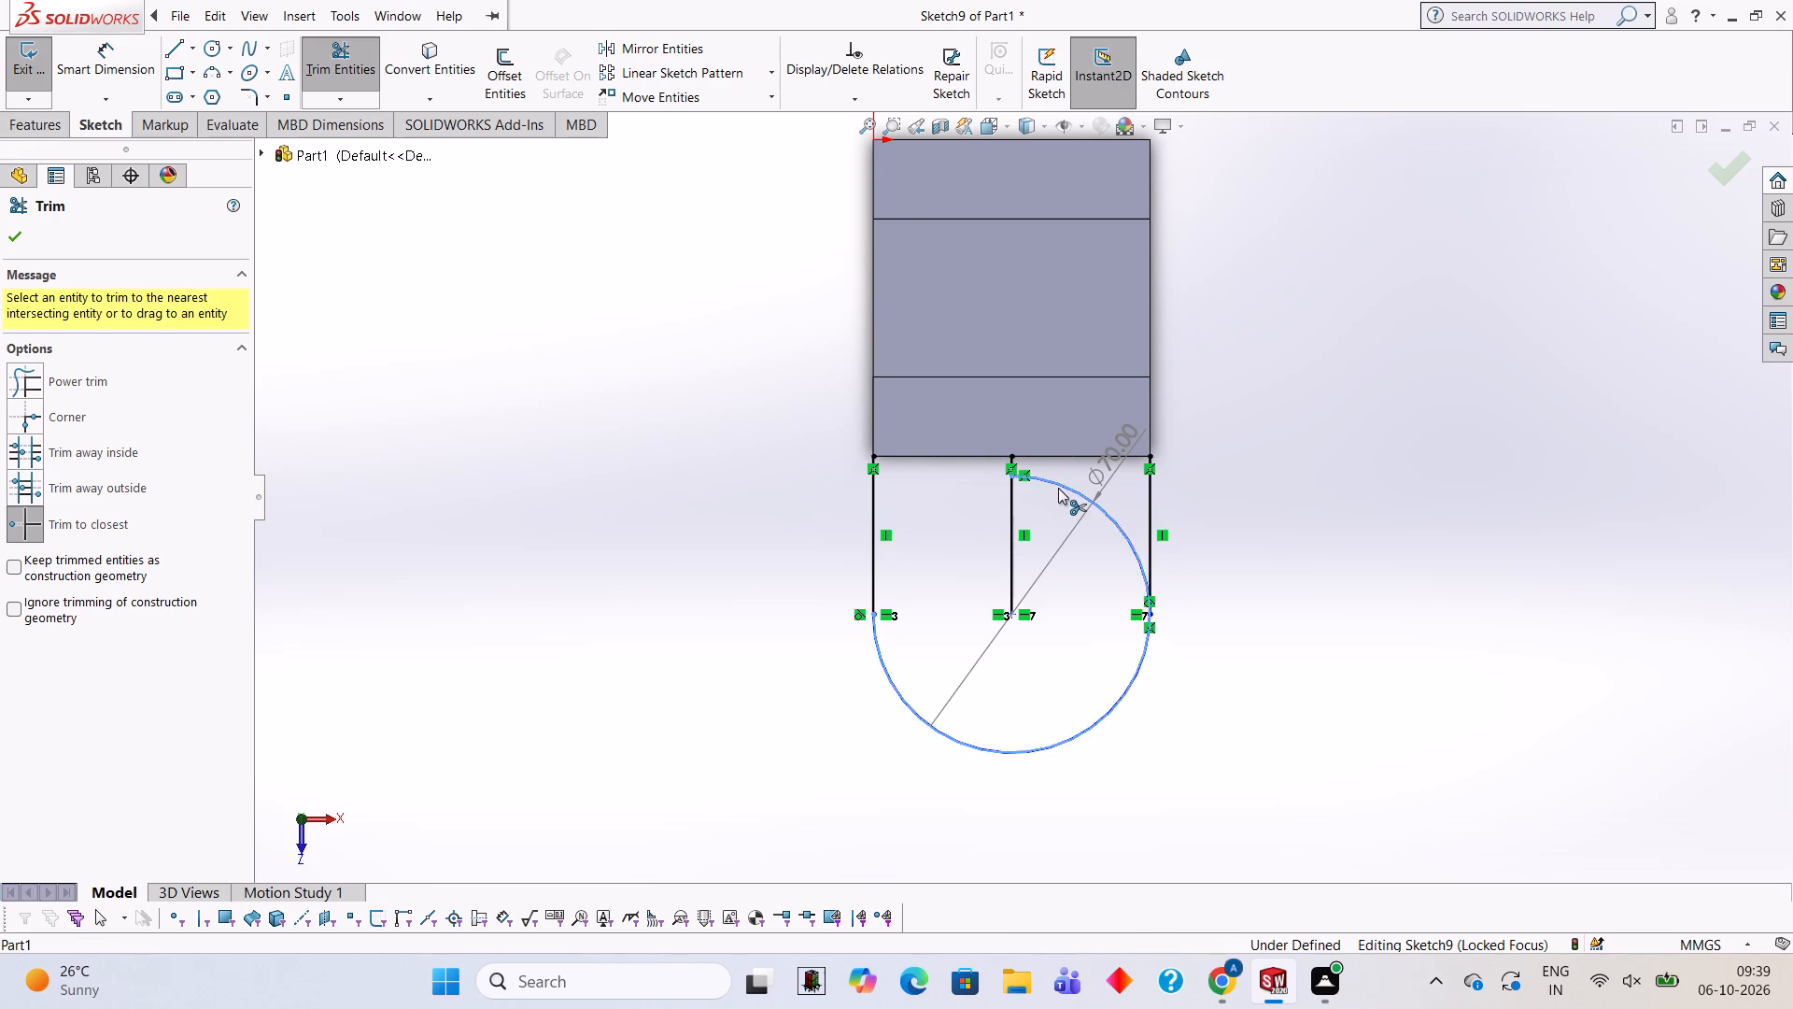
click(1013, 493)
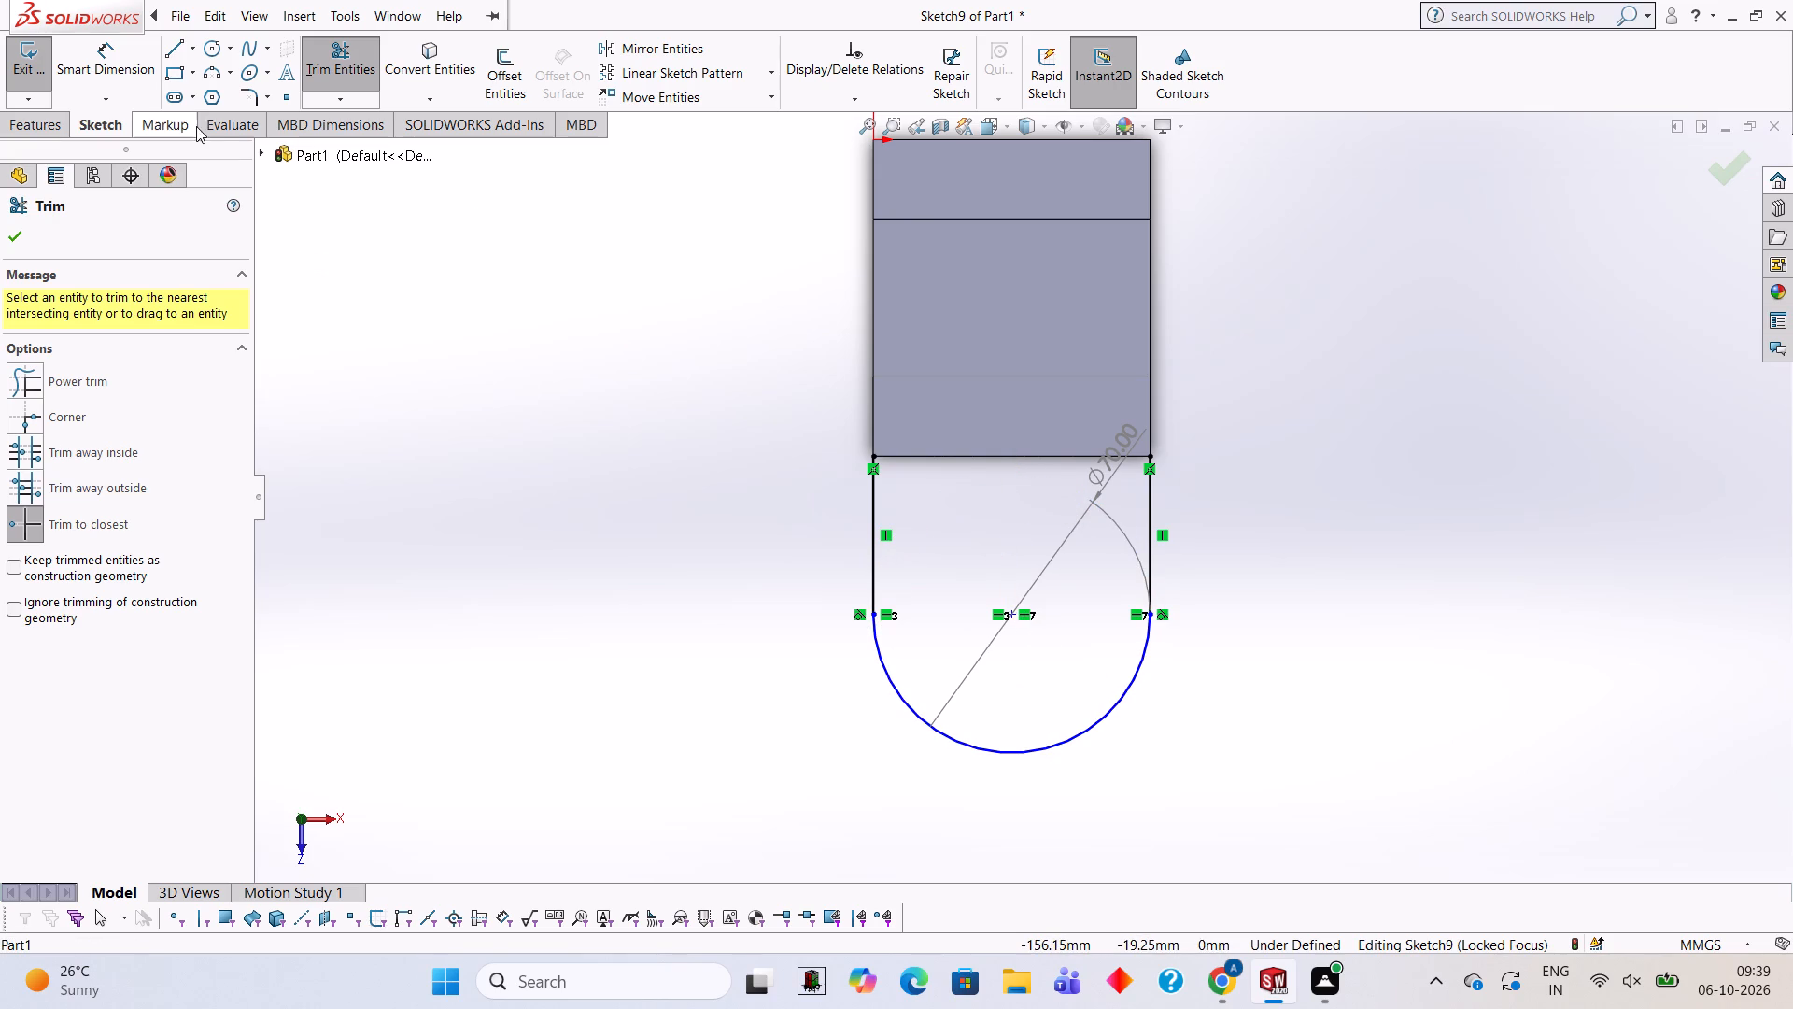
Close the tab outline with a 70 mm line along the wall's outer top edge, joining the two side lines.
click(186, 50)
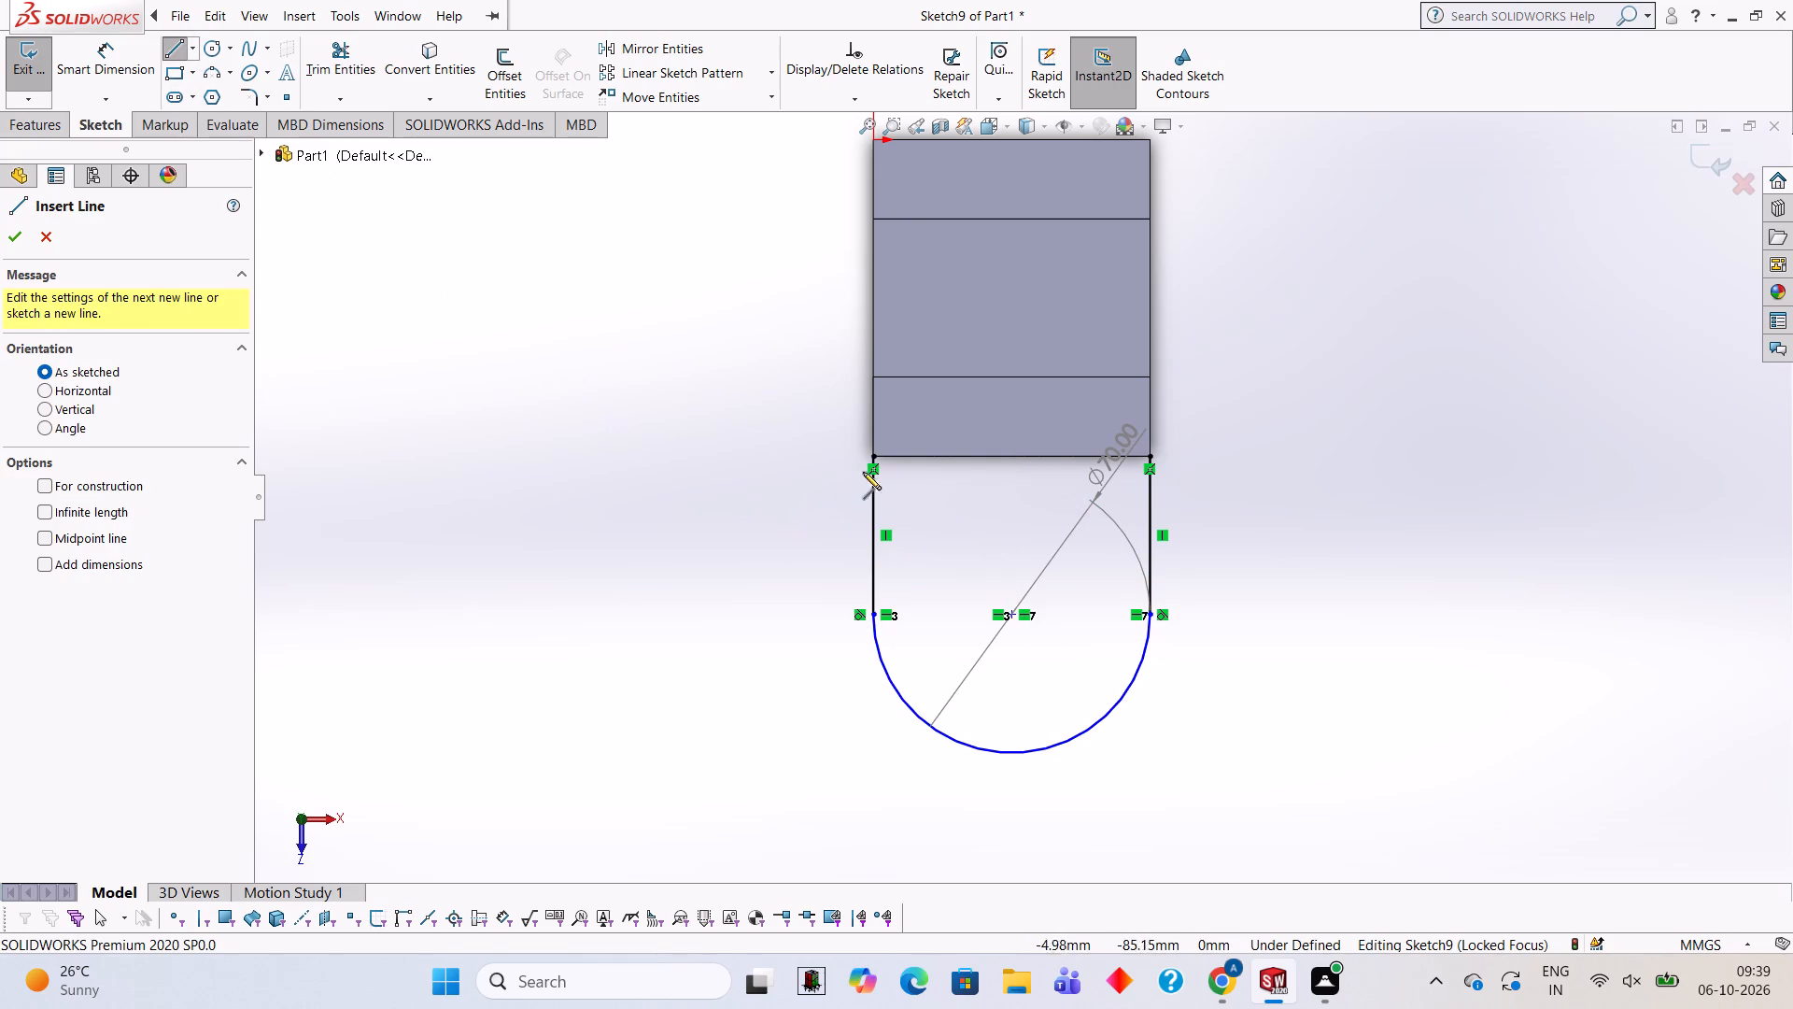
click(871, 452)
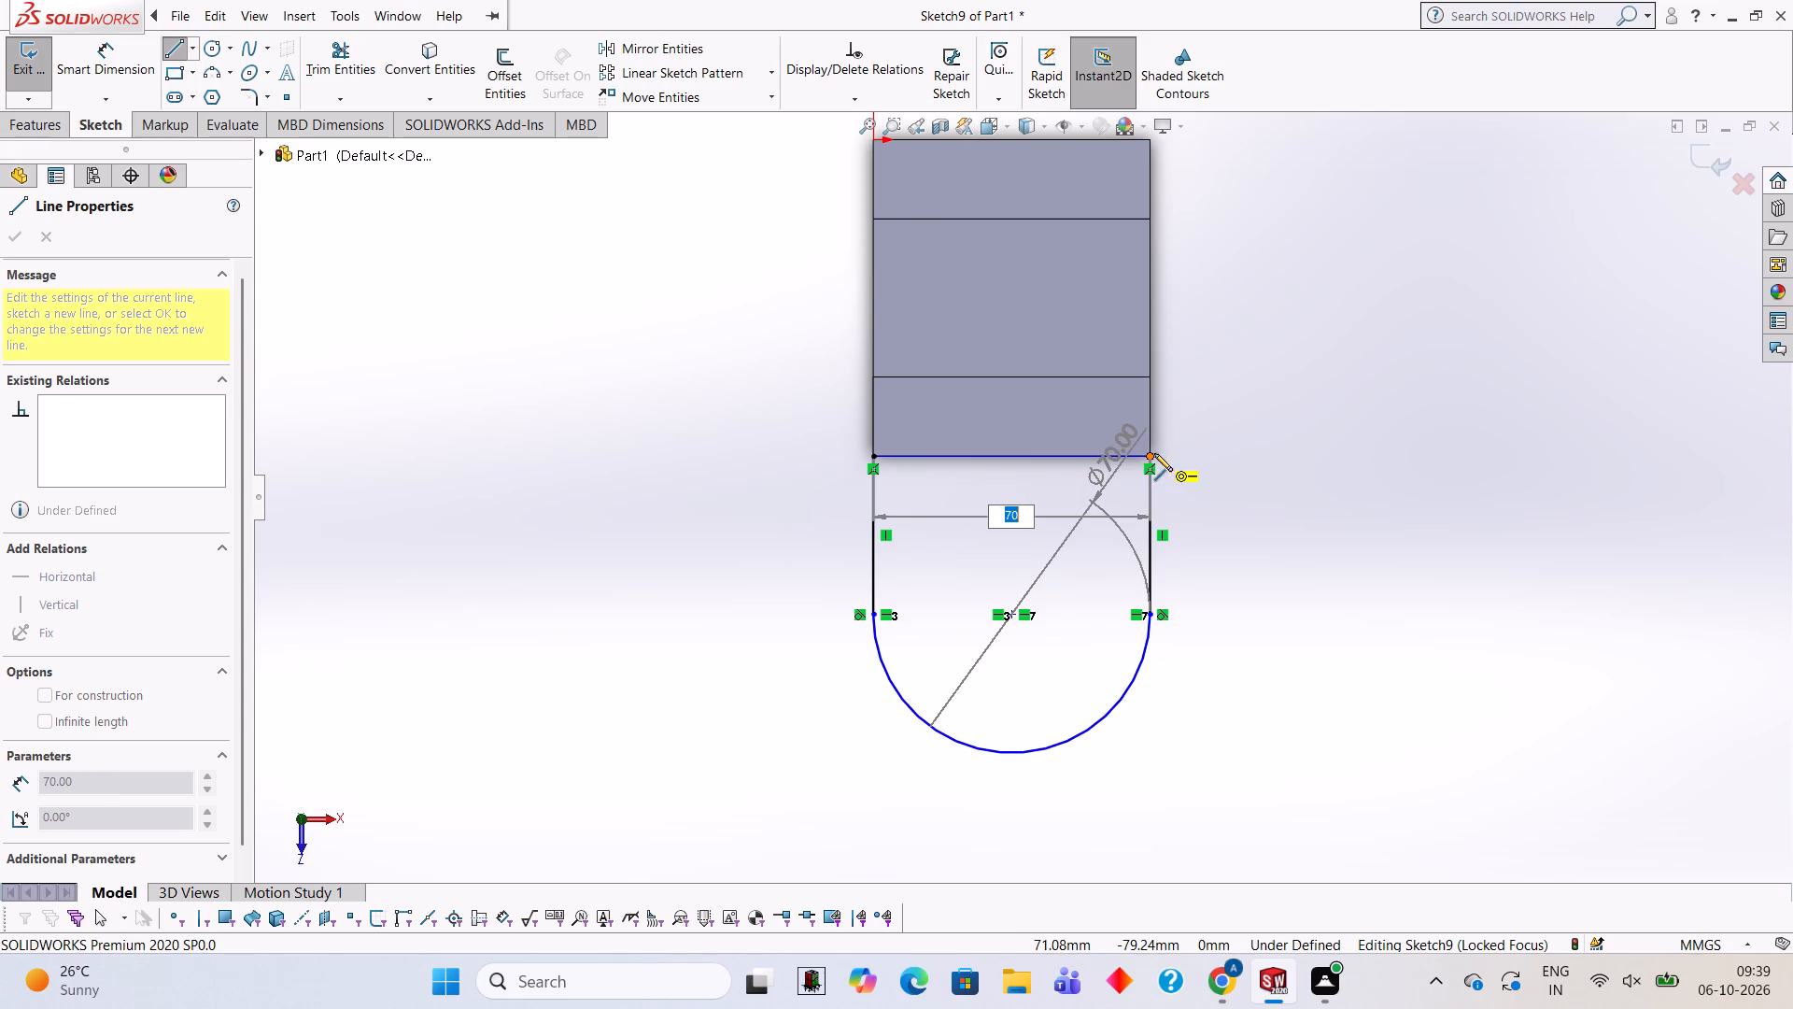
click(1150, 453)
Extrude the closed tab outline 20 mm downward from the block's top face, merged with the body.
middle_drag(1300, 545, 1258, 370)
middle_drag(1217, 537, 1199, 339)
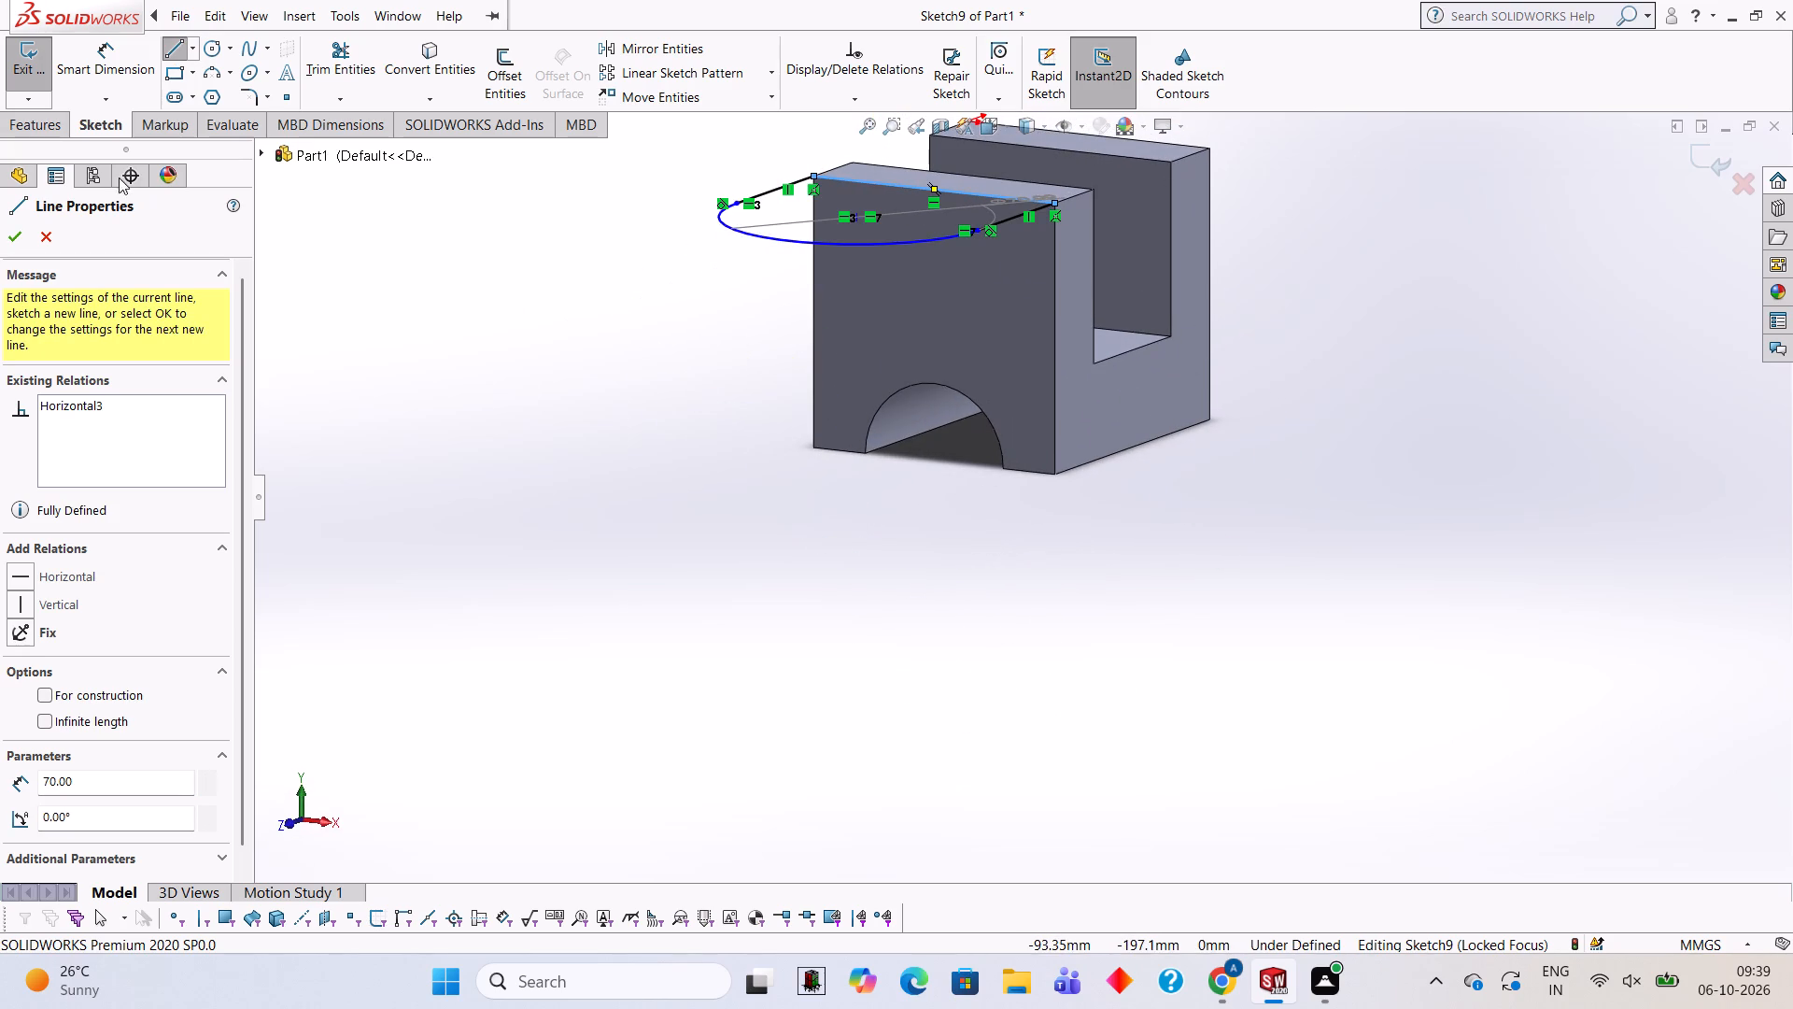
click(36, 128)
click(66, 46)
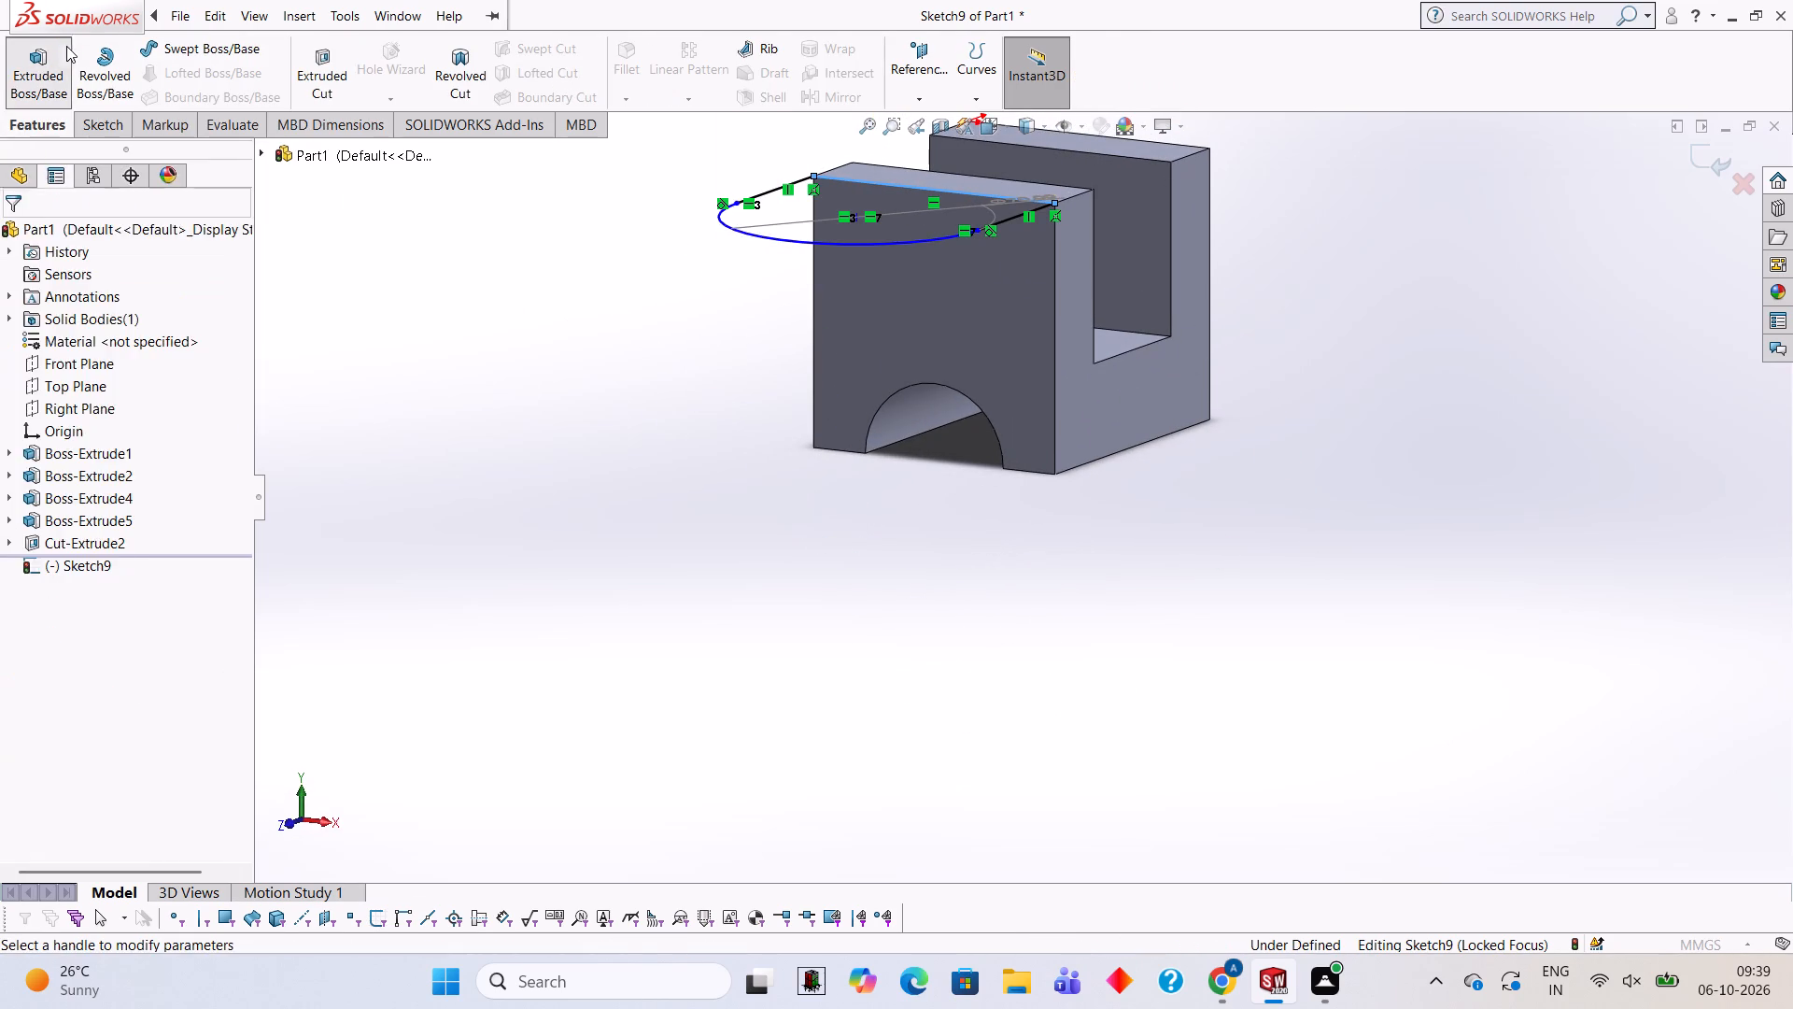
click(13, 357)
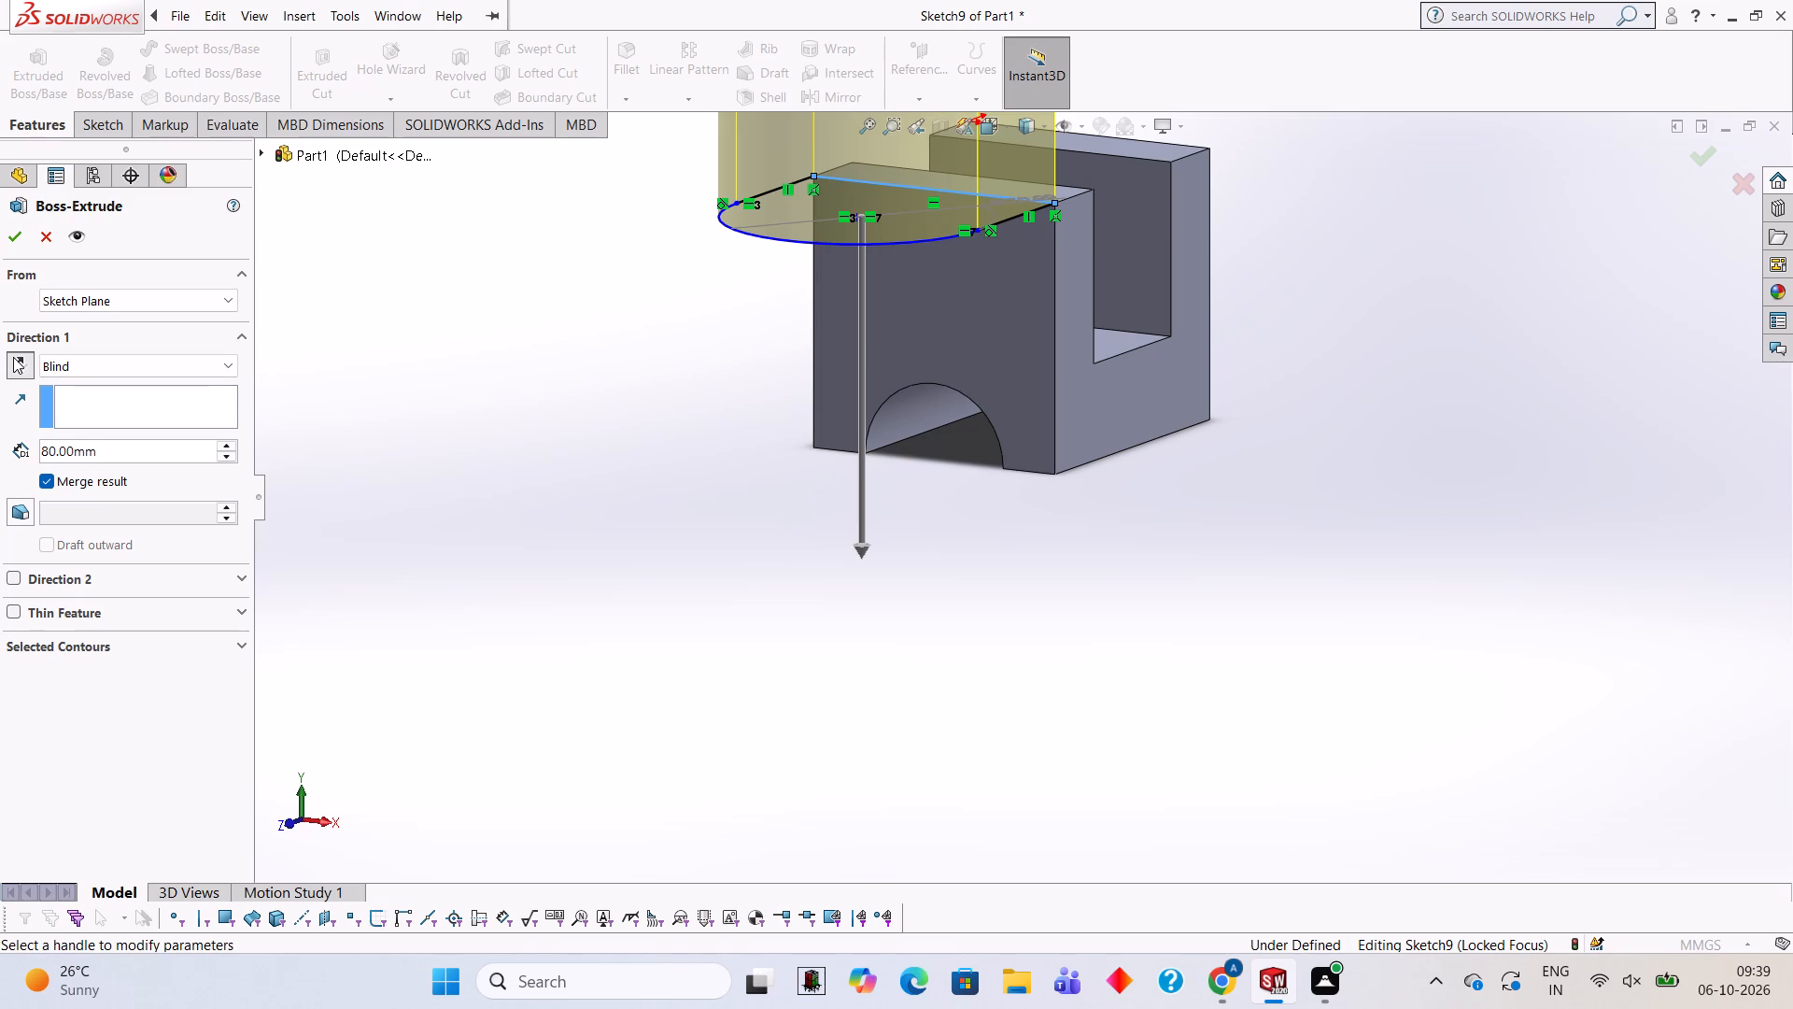
click(173, 451)
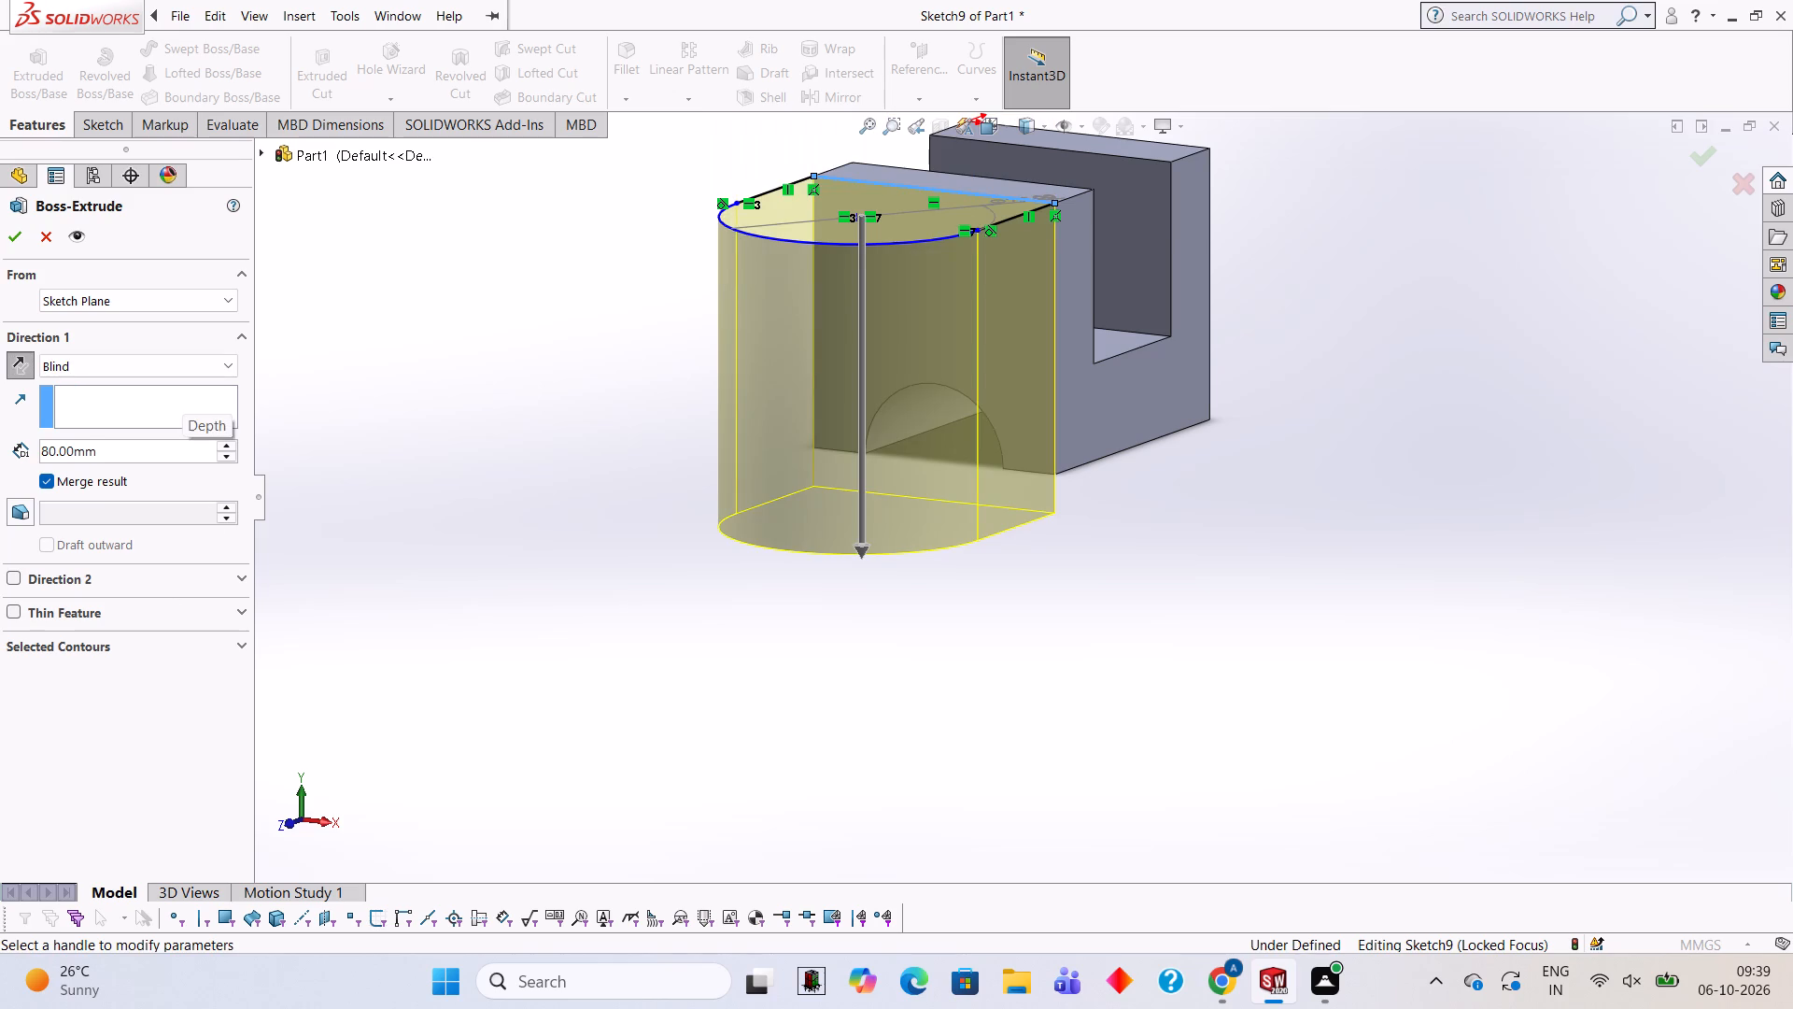
key(BackSpace)
key(BackSpace)
key(BackSpace)
key(BackSpace)
key(BackSpace)
key(BackSpace)
key(BackSpace)
key(BackSpace)
key(BackSpace)
key(BackSpace)
key(BackSpace)
key(BackSpace)
key(BackSpace)
key(BackSpace)
key(BackSpace)
key(BackSpace)
key(BackSpace)
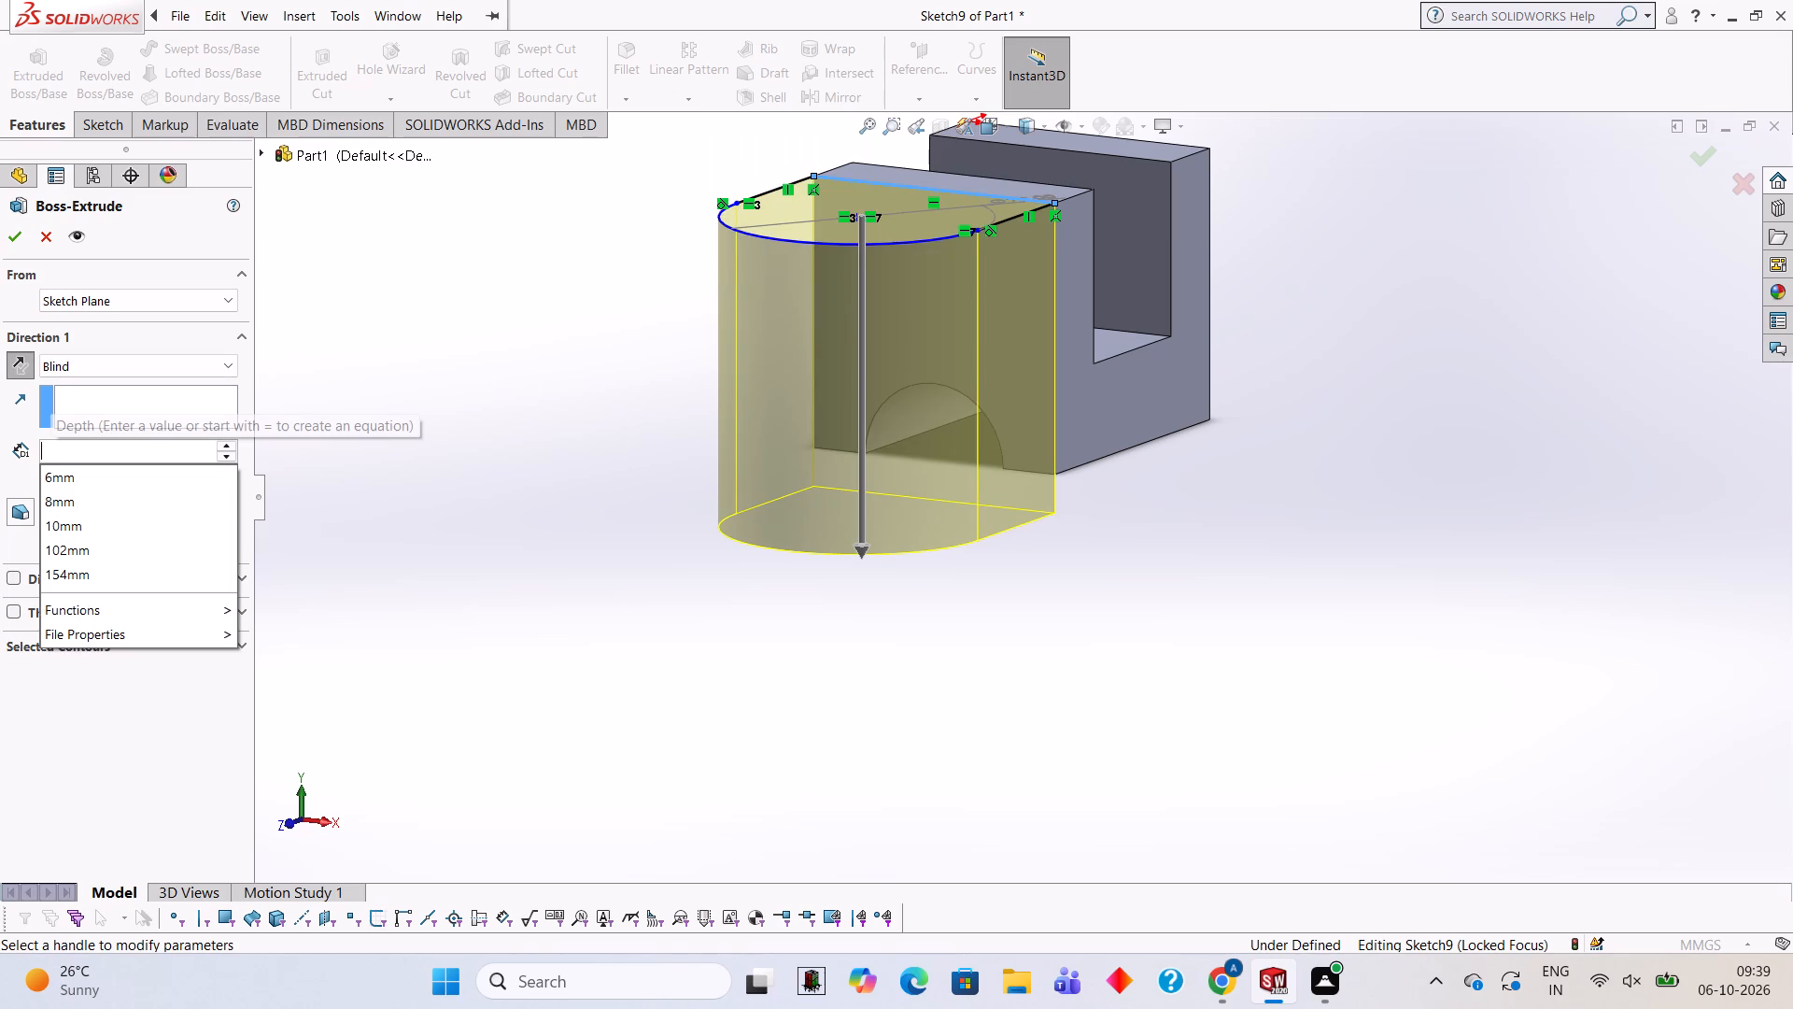
text(20)
key(Return)
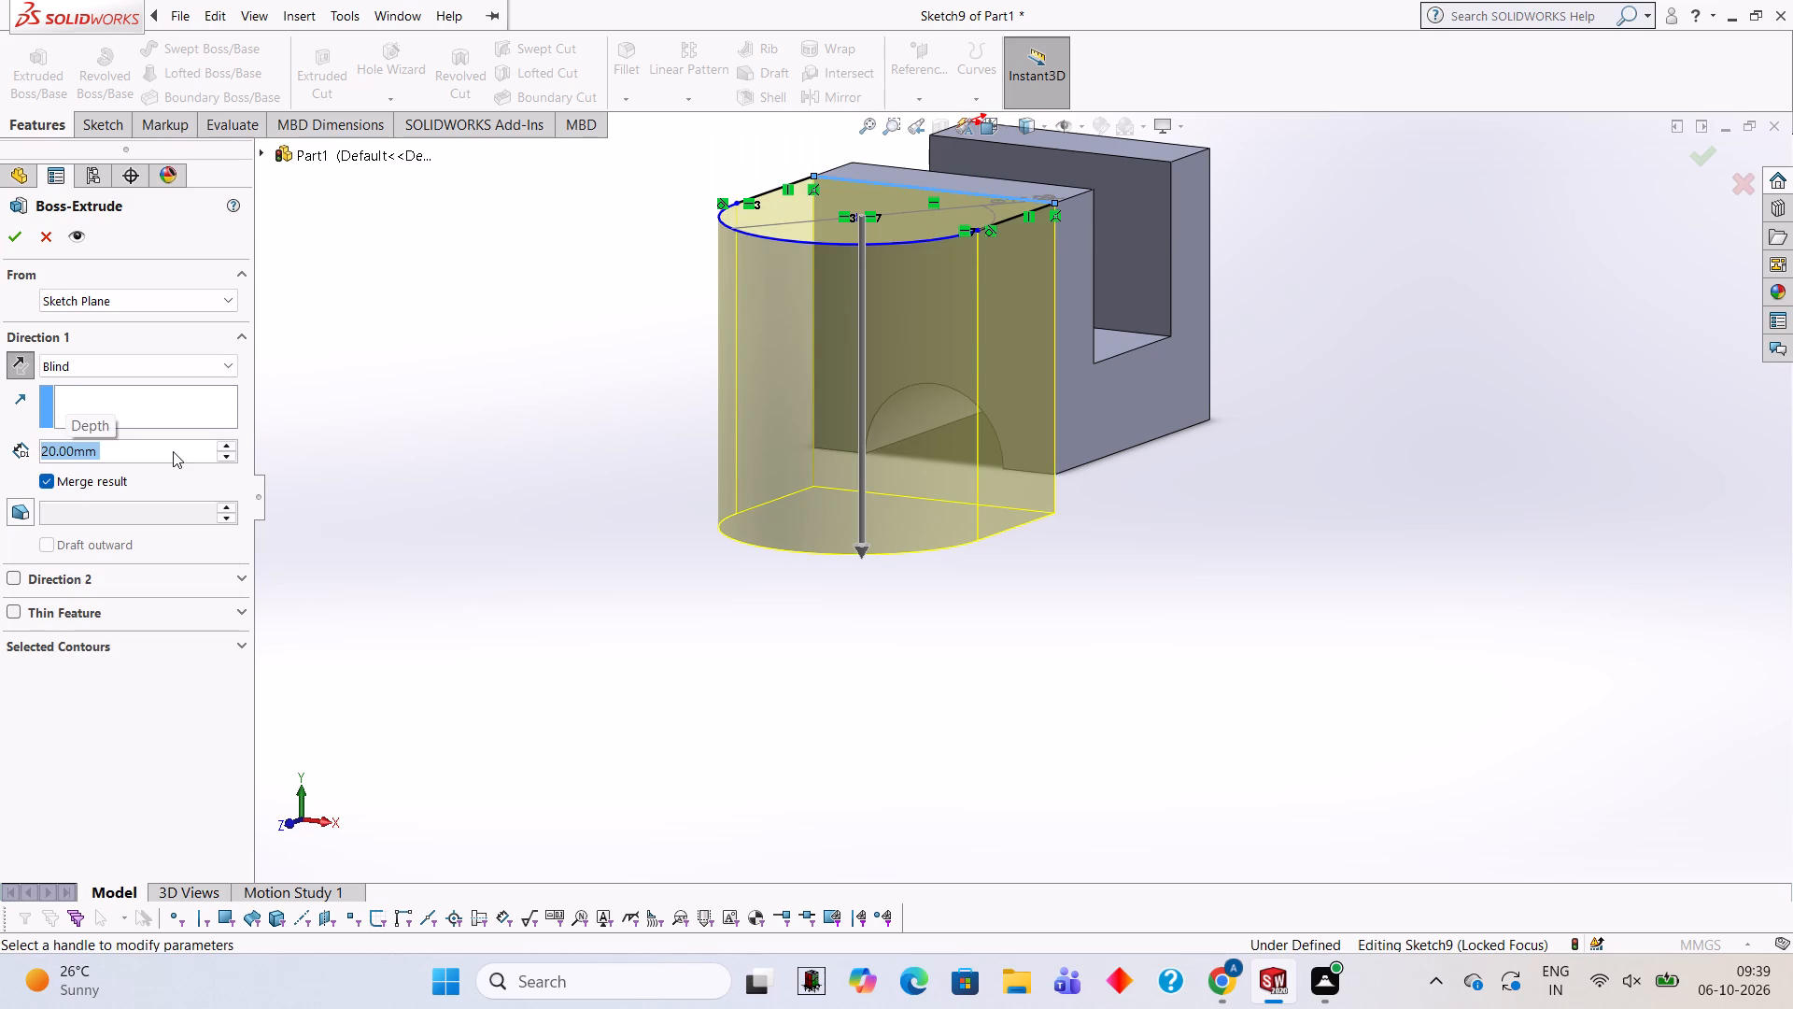
middle_drag(685, 432, 676, 330)
scroll(749, 383, up, 2)
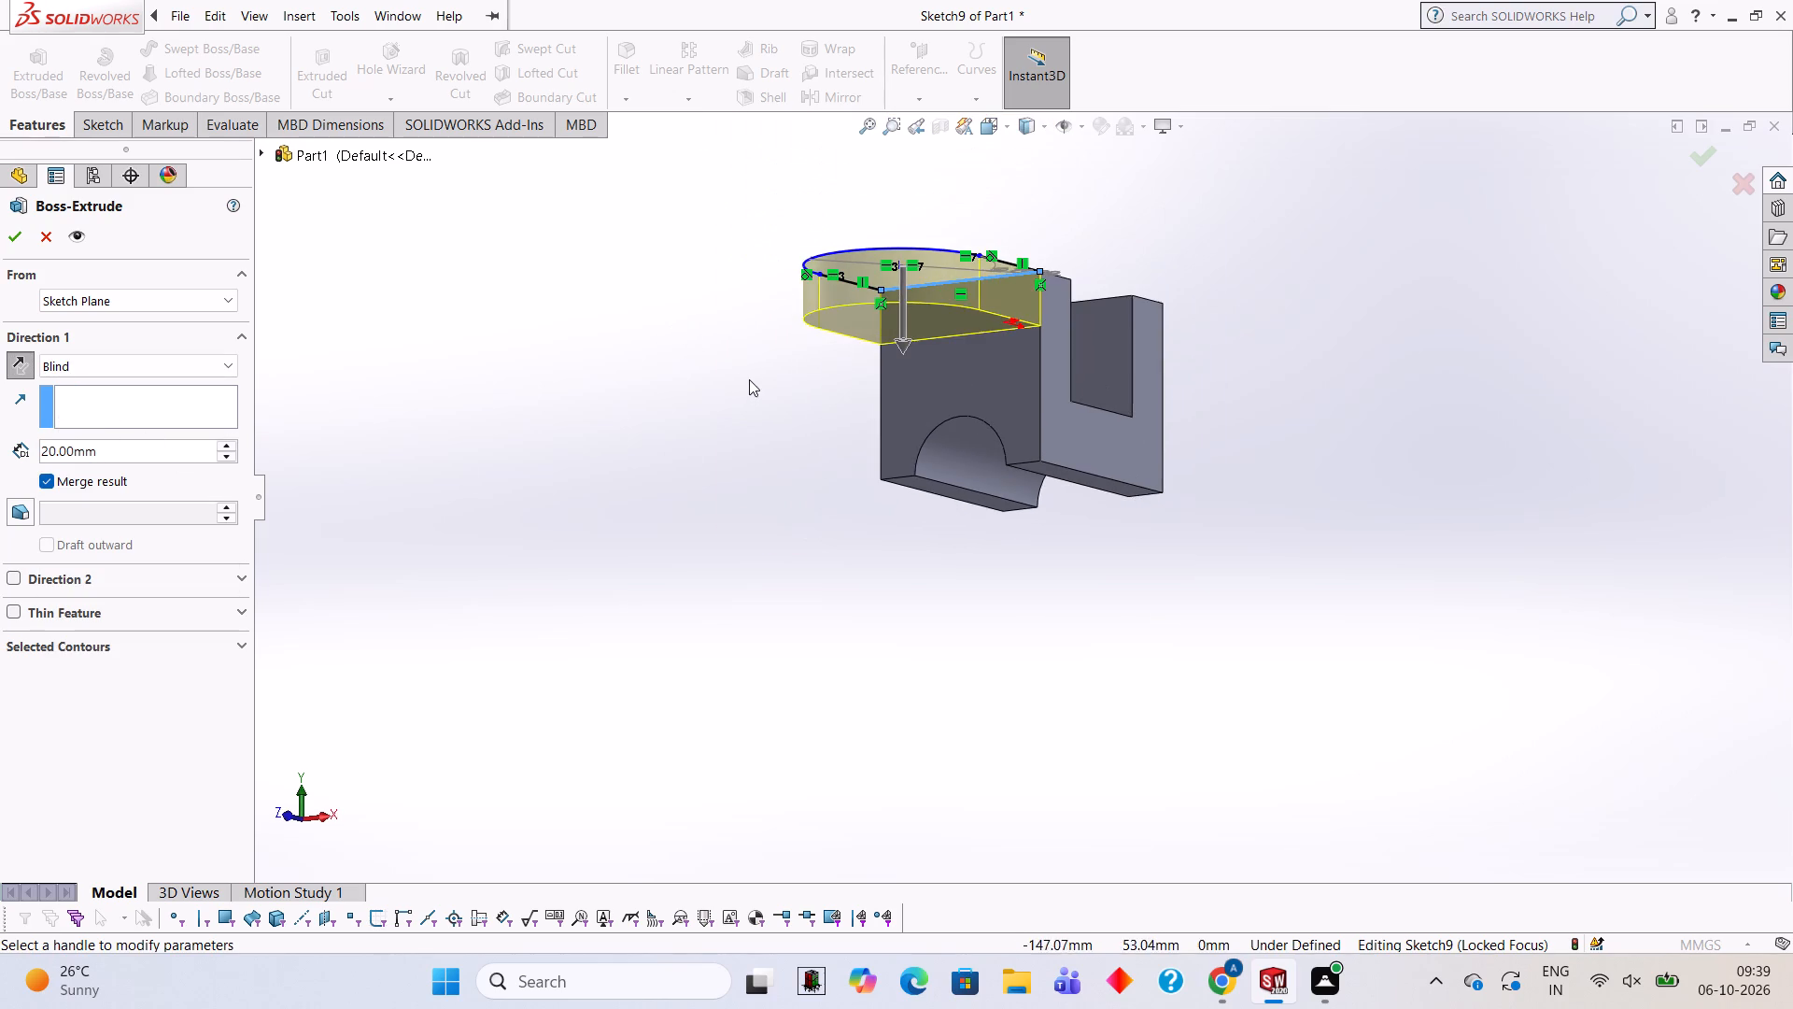
middle_drag(772, 306, 738, 391)
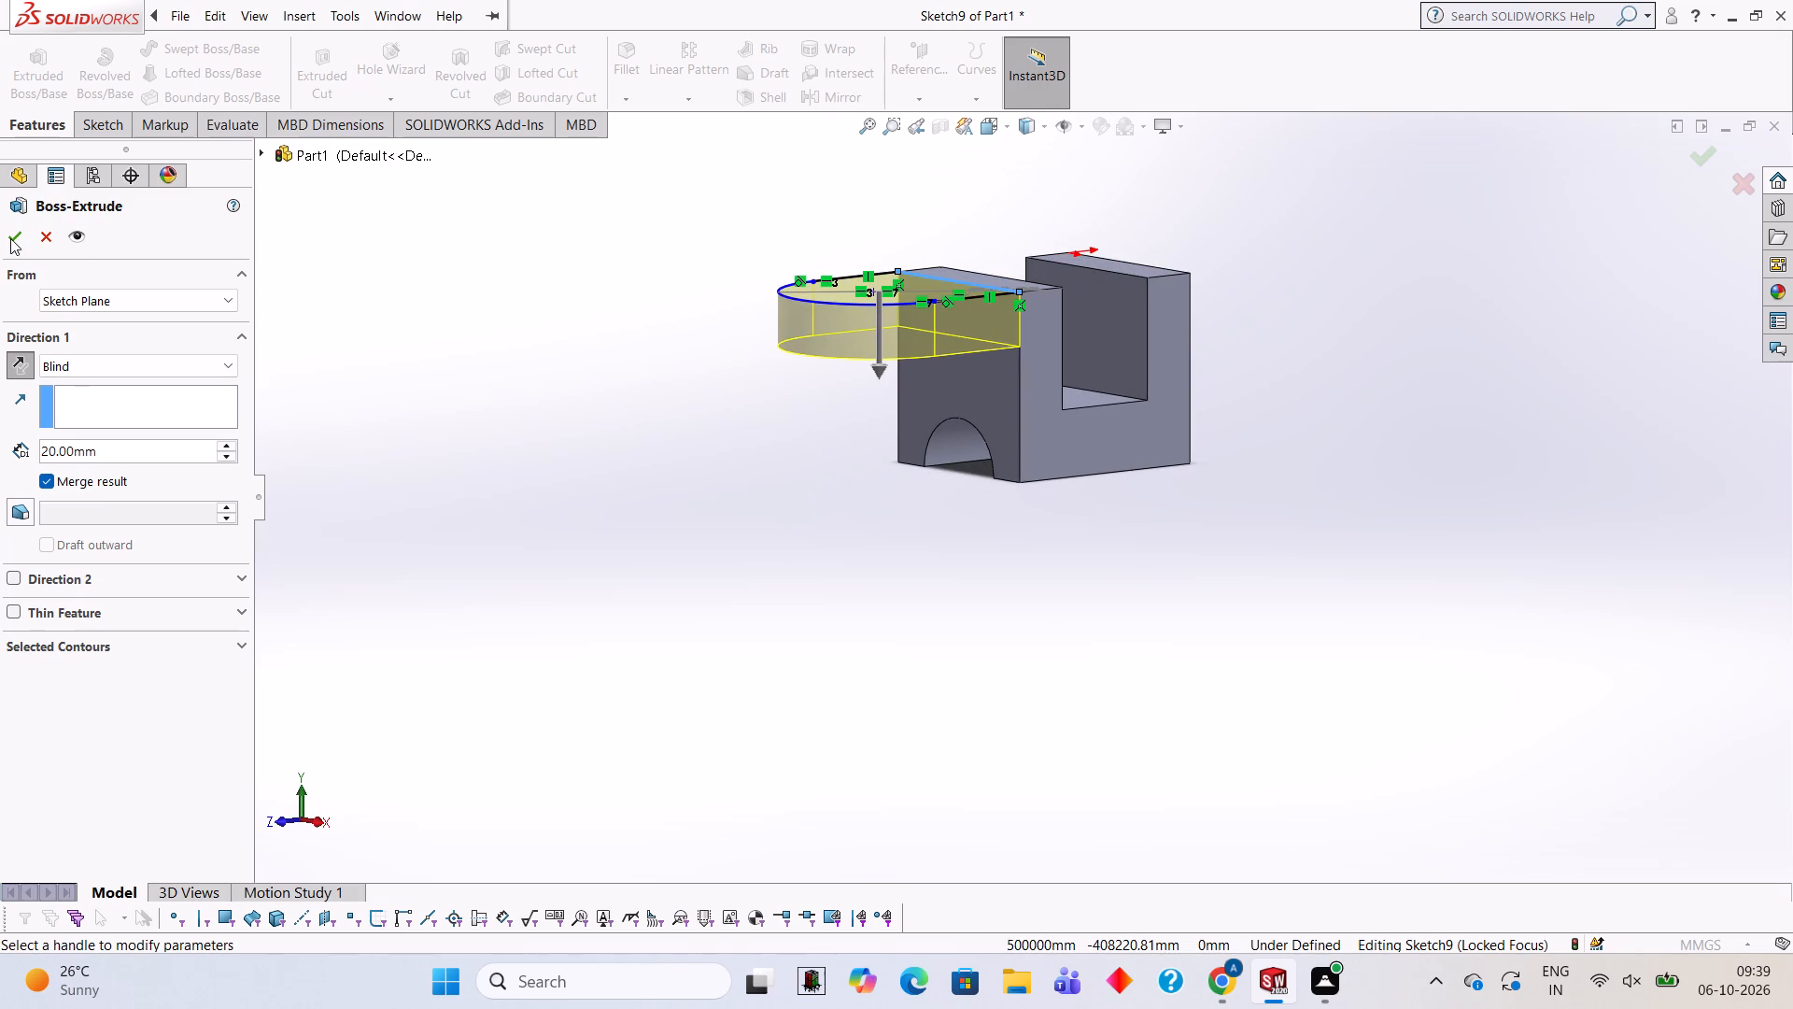
click(10, 238)
click(373, 396)
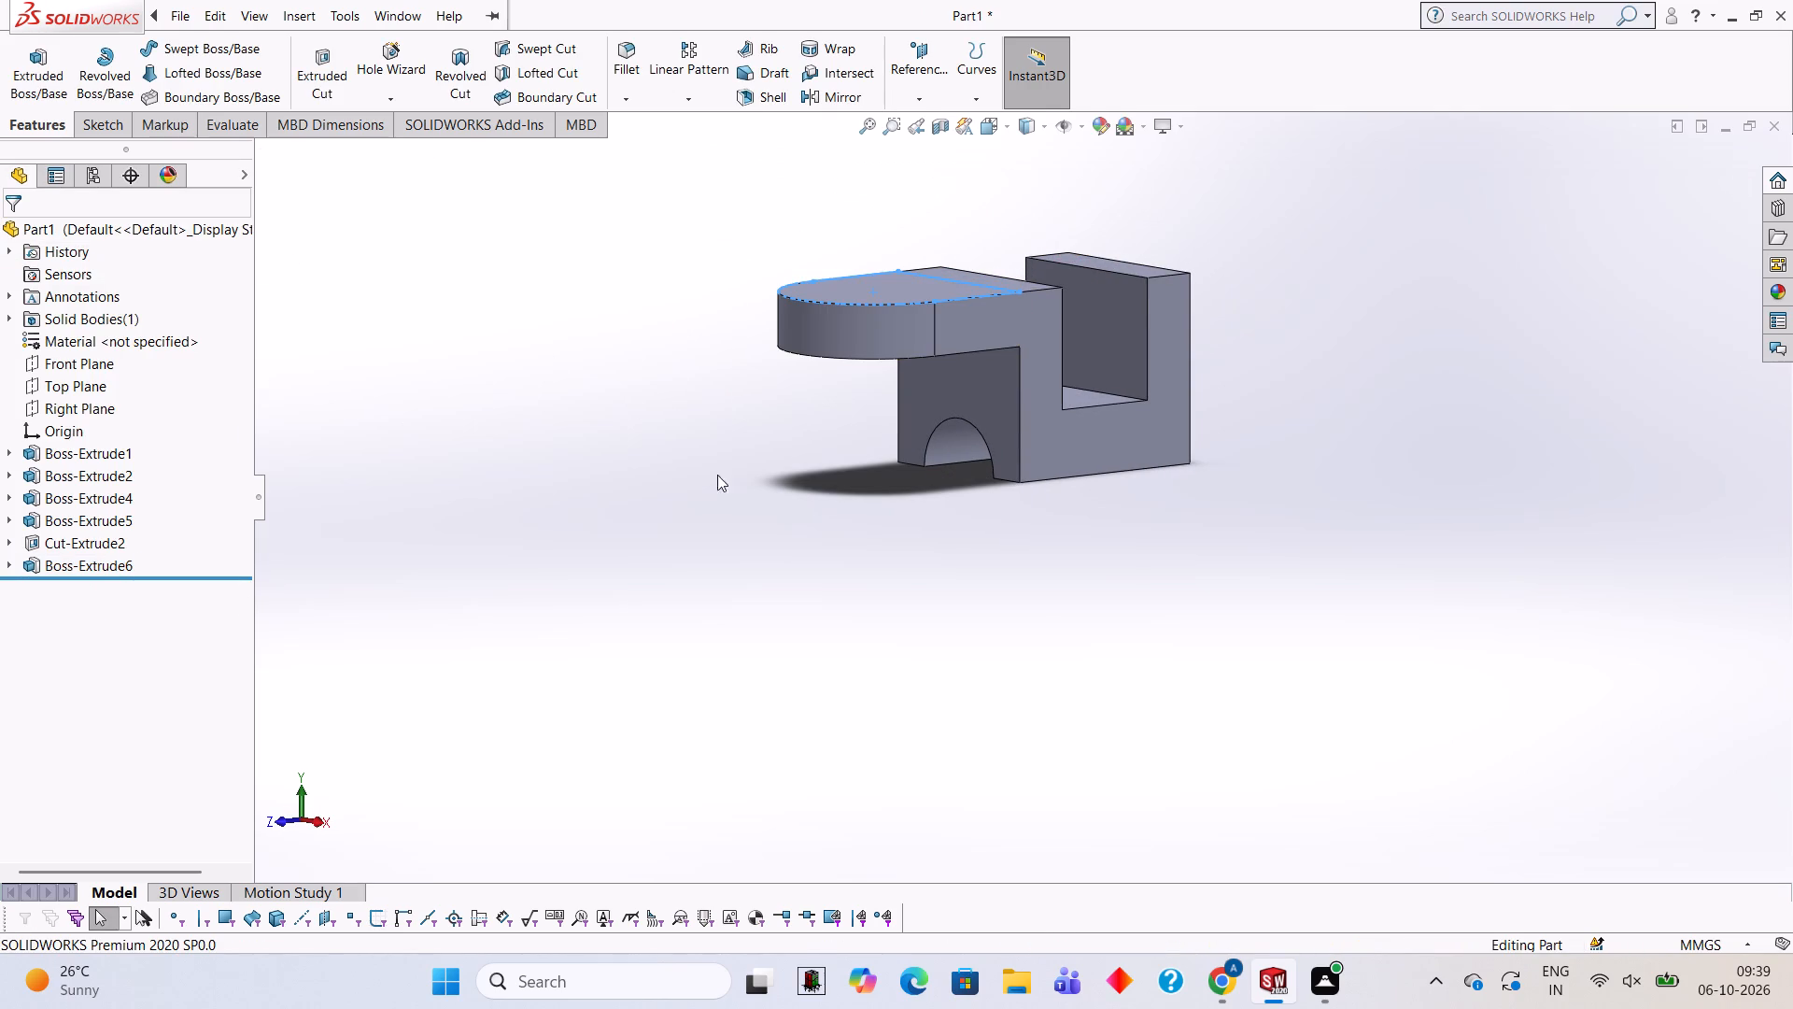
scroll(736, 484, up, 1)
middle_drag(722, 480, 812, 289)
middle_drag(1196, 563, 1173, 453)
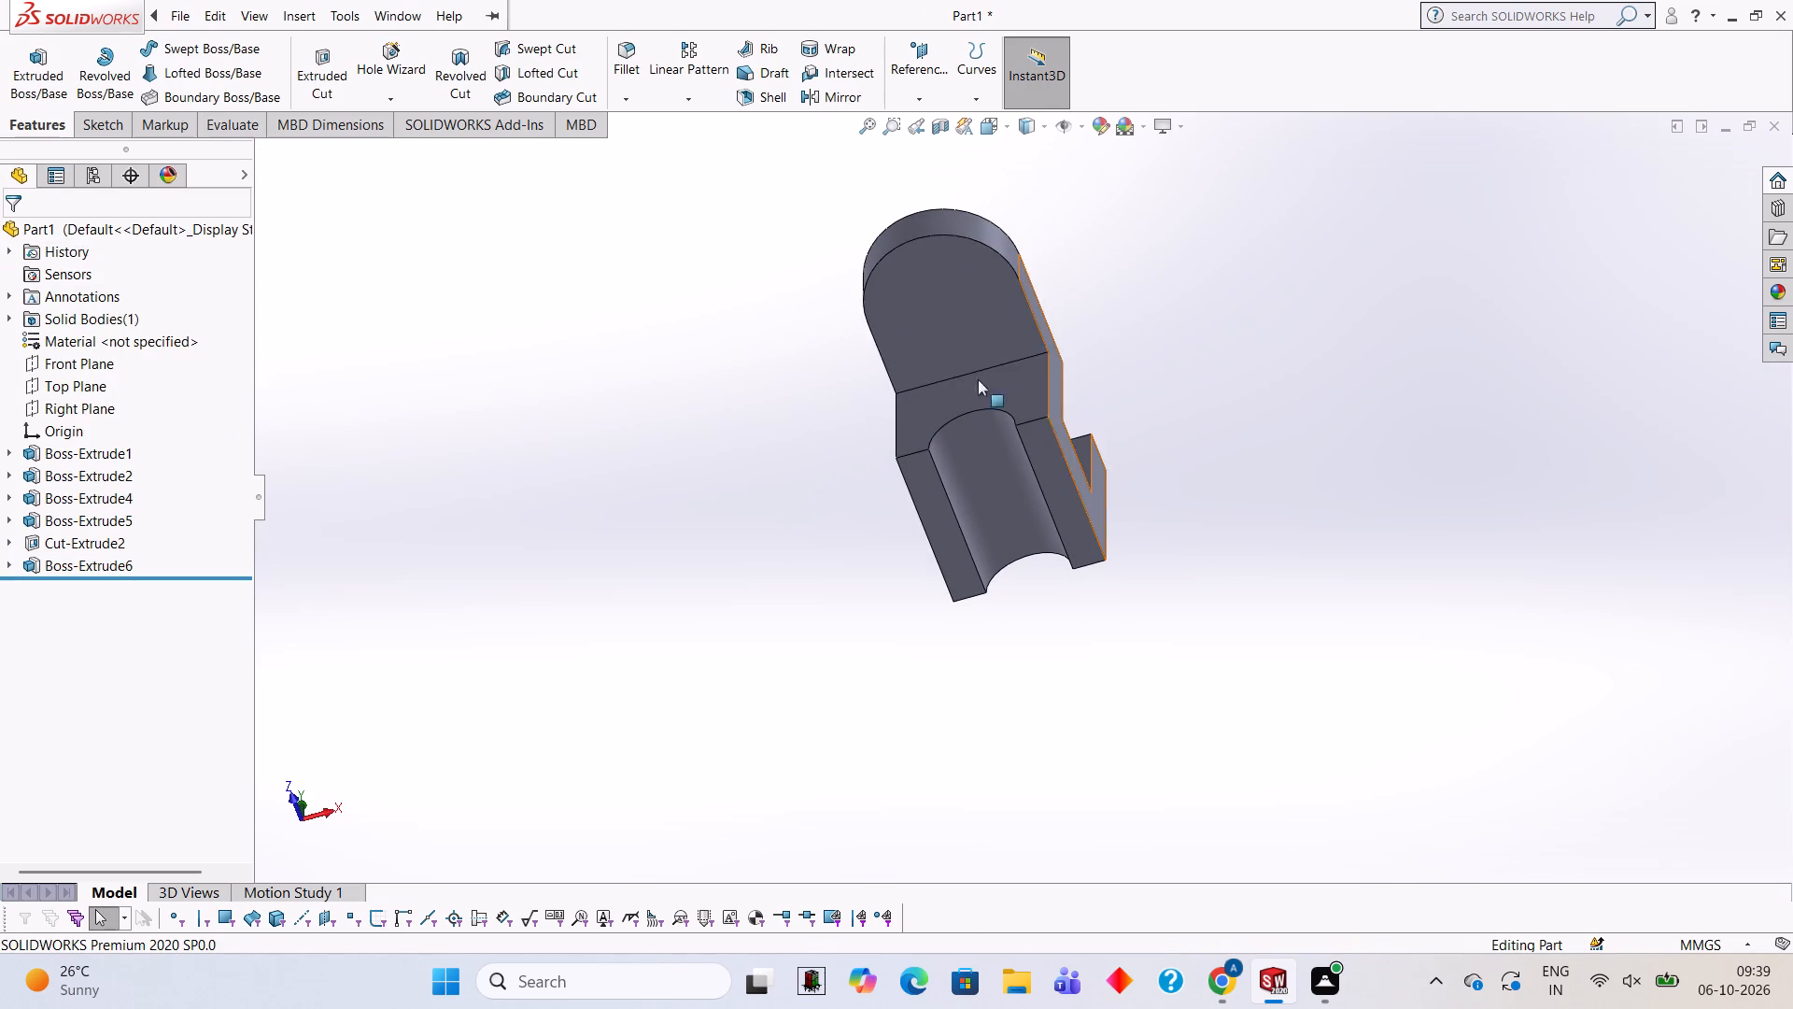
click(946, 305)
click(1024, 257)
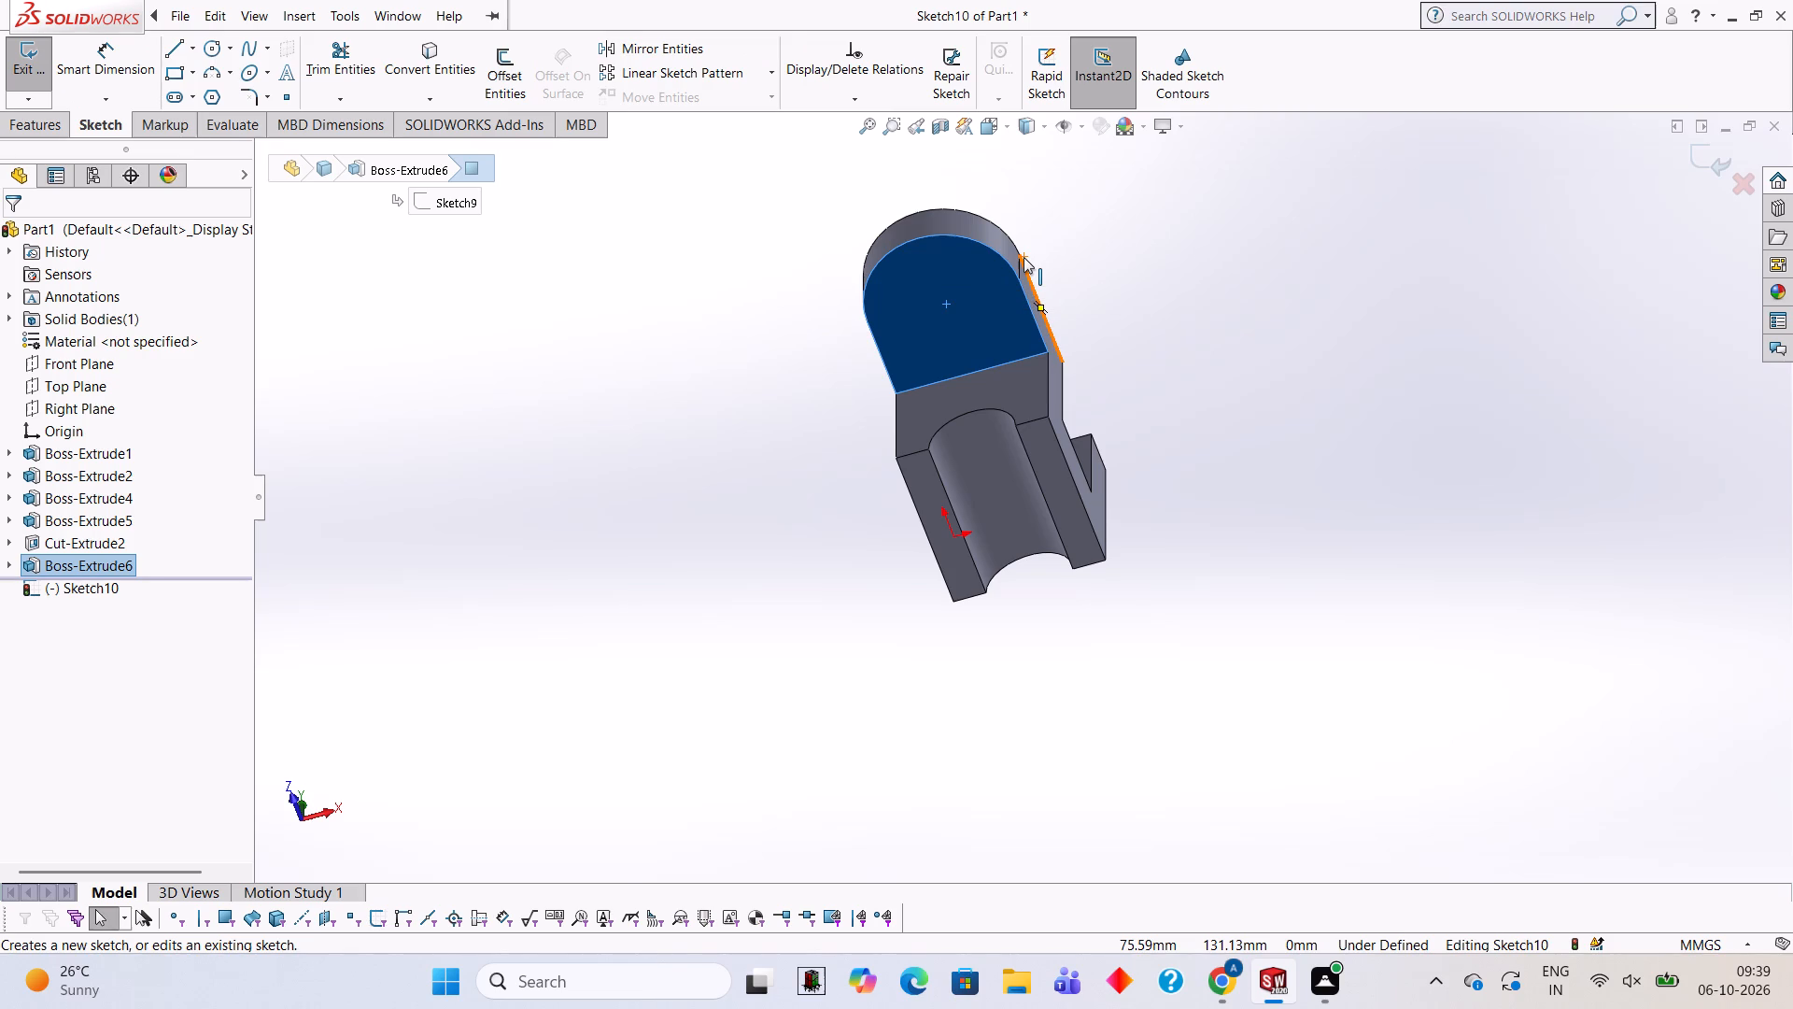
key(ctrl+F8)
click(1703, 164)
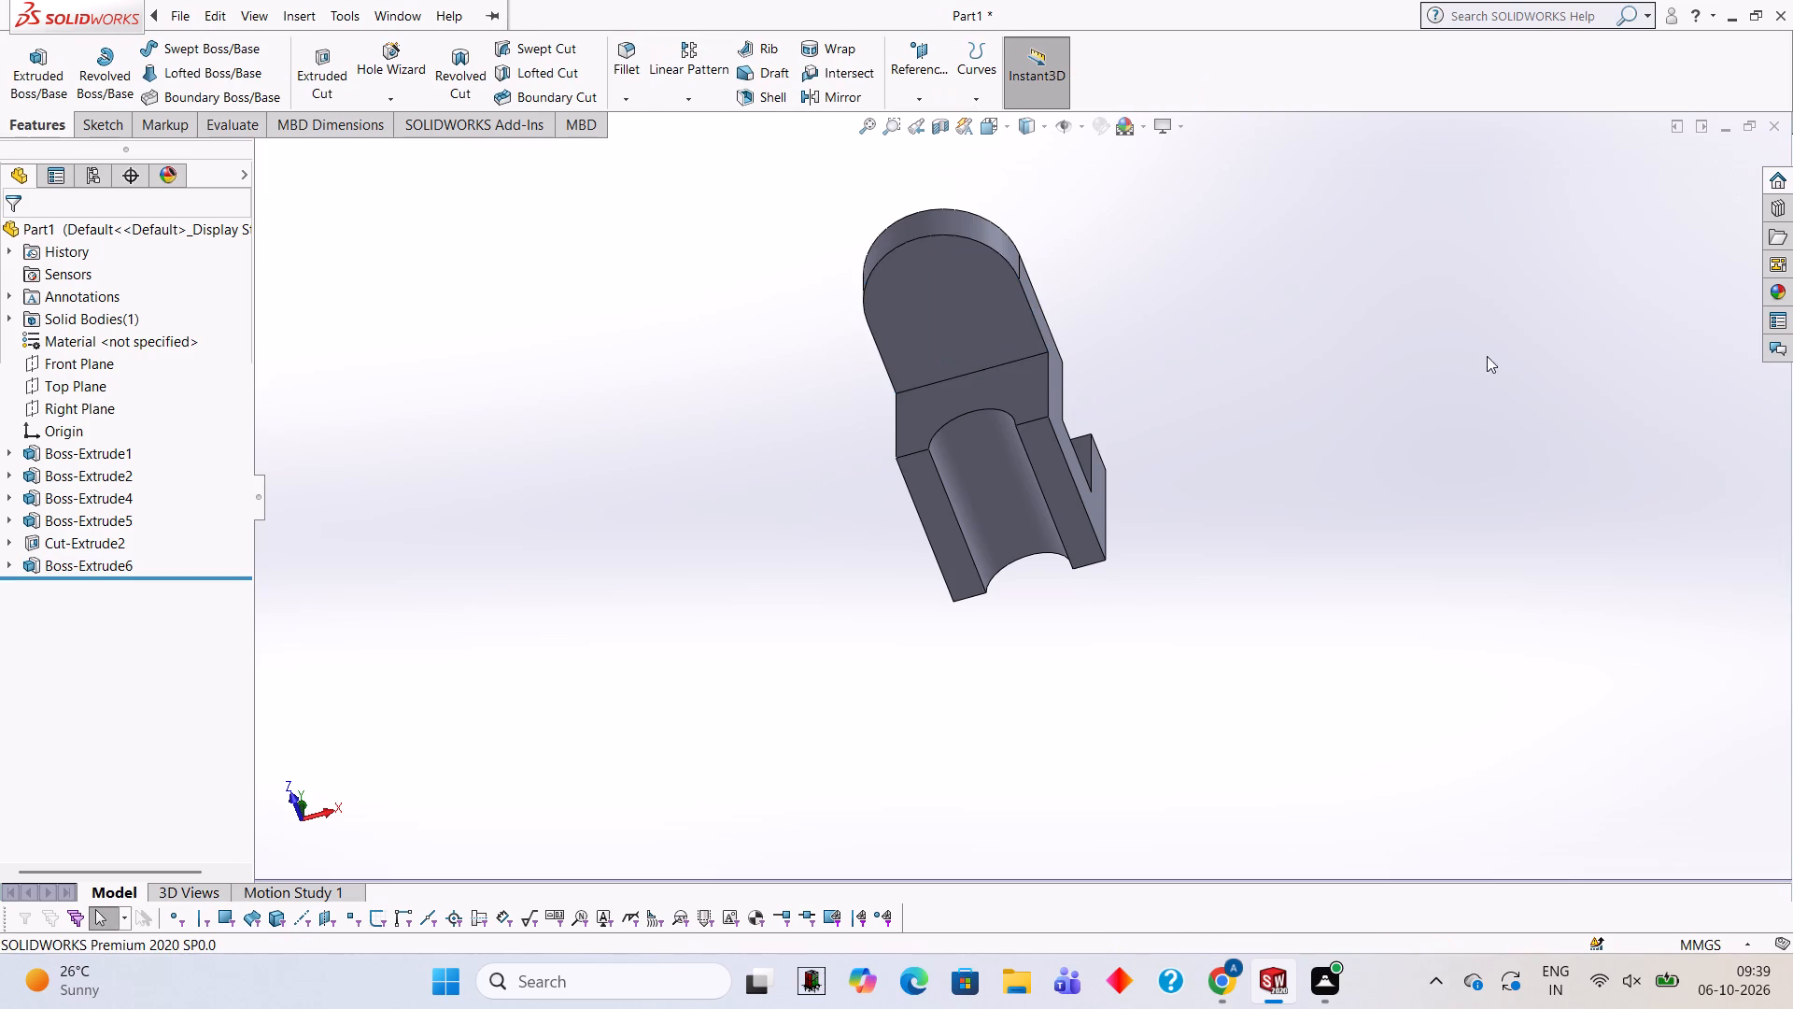
Sketch a 35 mm diameter circle on the tab's underside, centred on the rounded end's arc centre.
click(967, 287)
click(1052, 238)
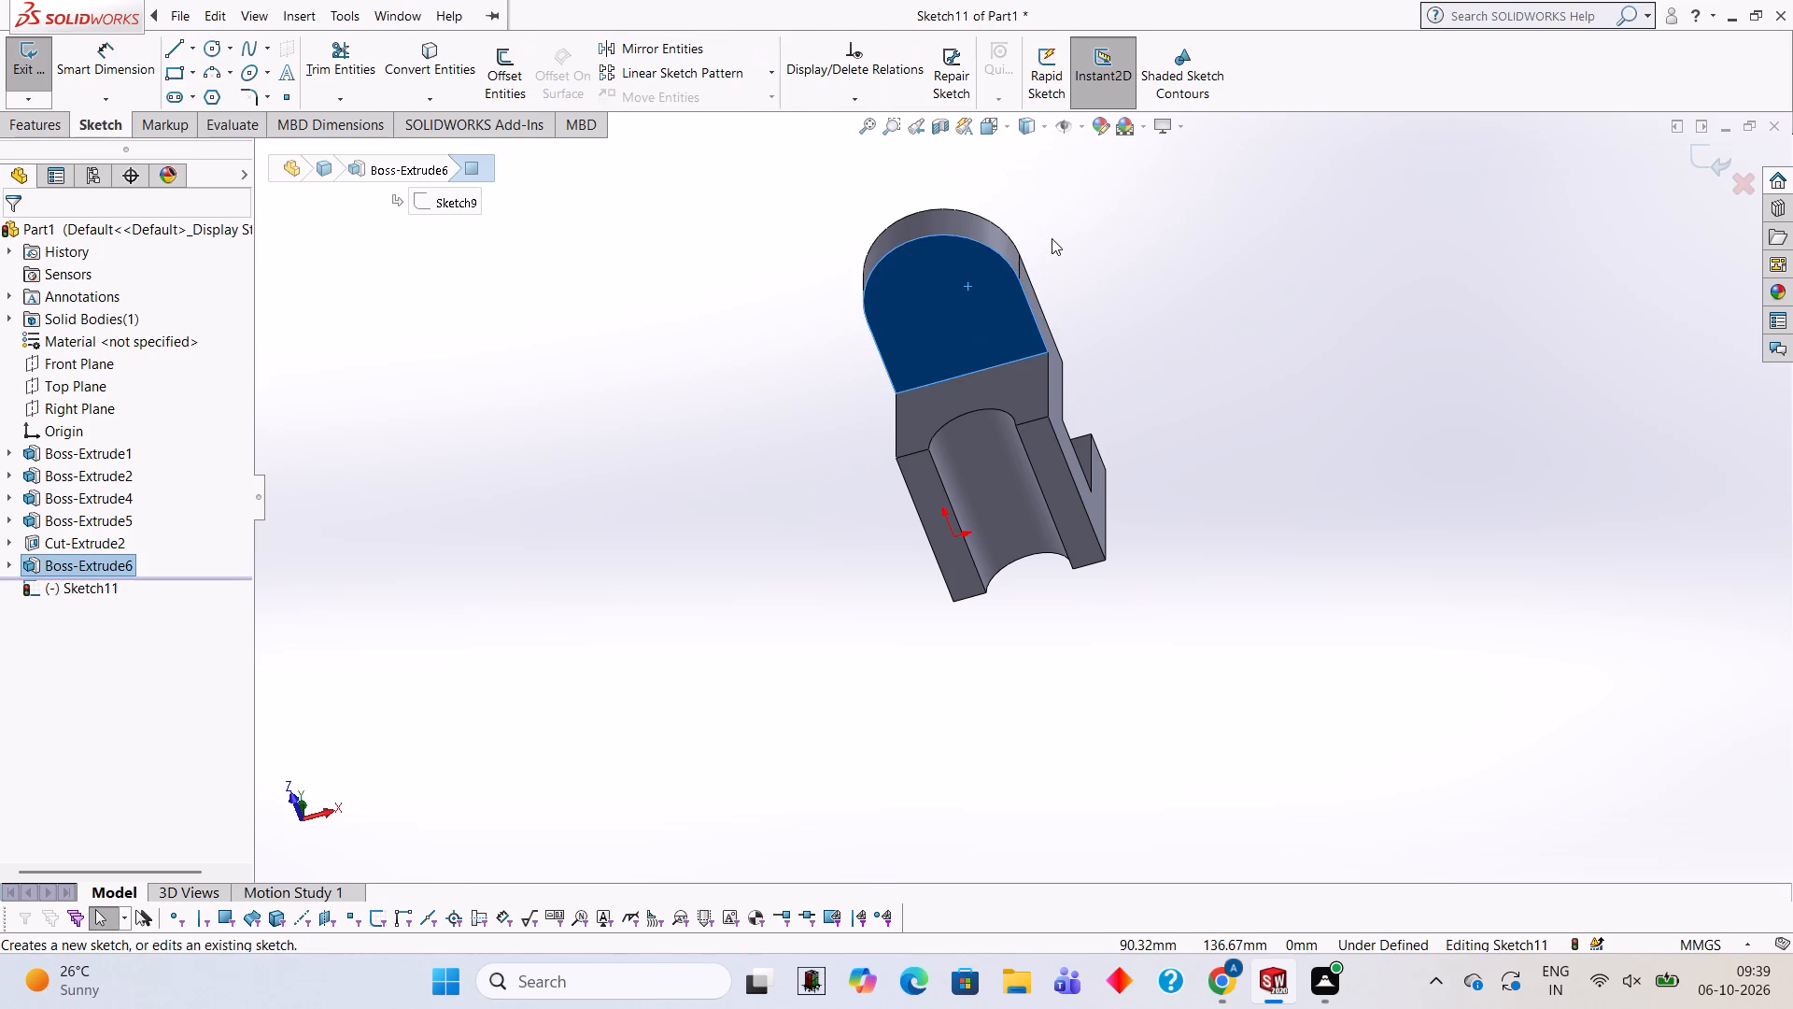
key(ctrl+8)
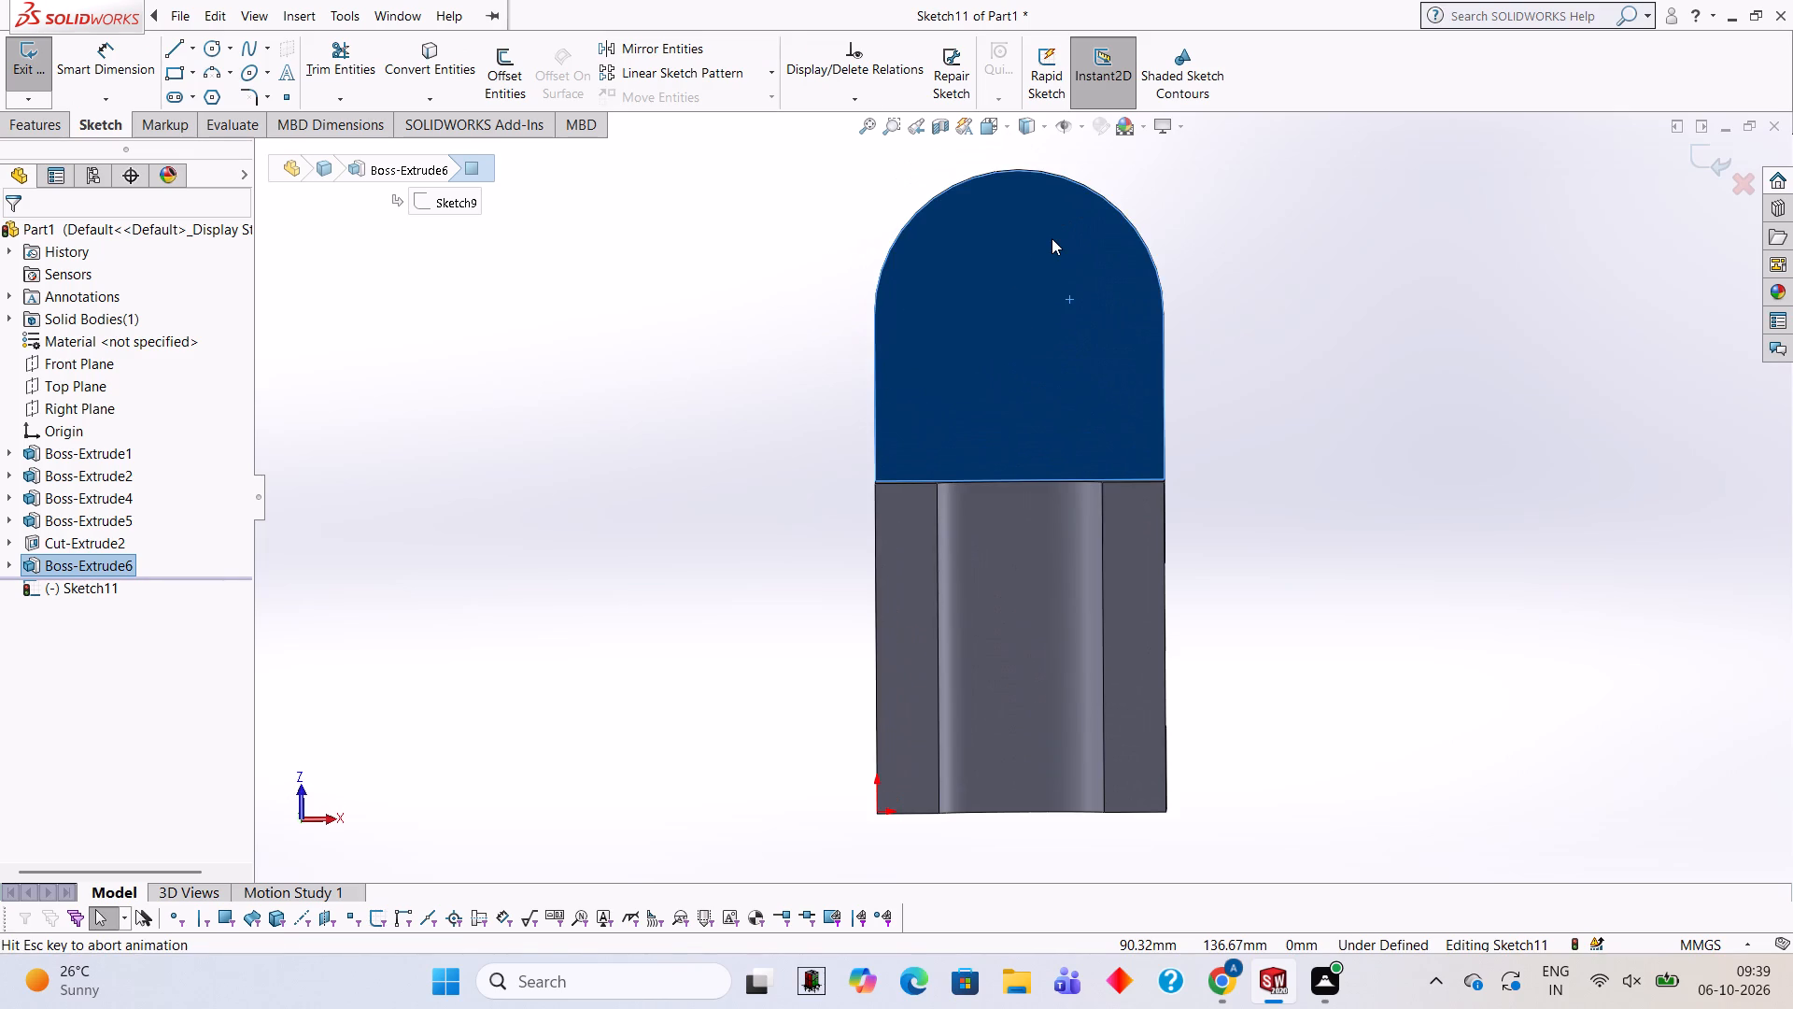
scroll(1207, 255, up, 2)
scroll(1208, 255, down, 2)
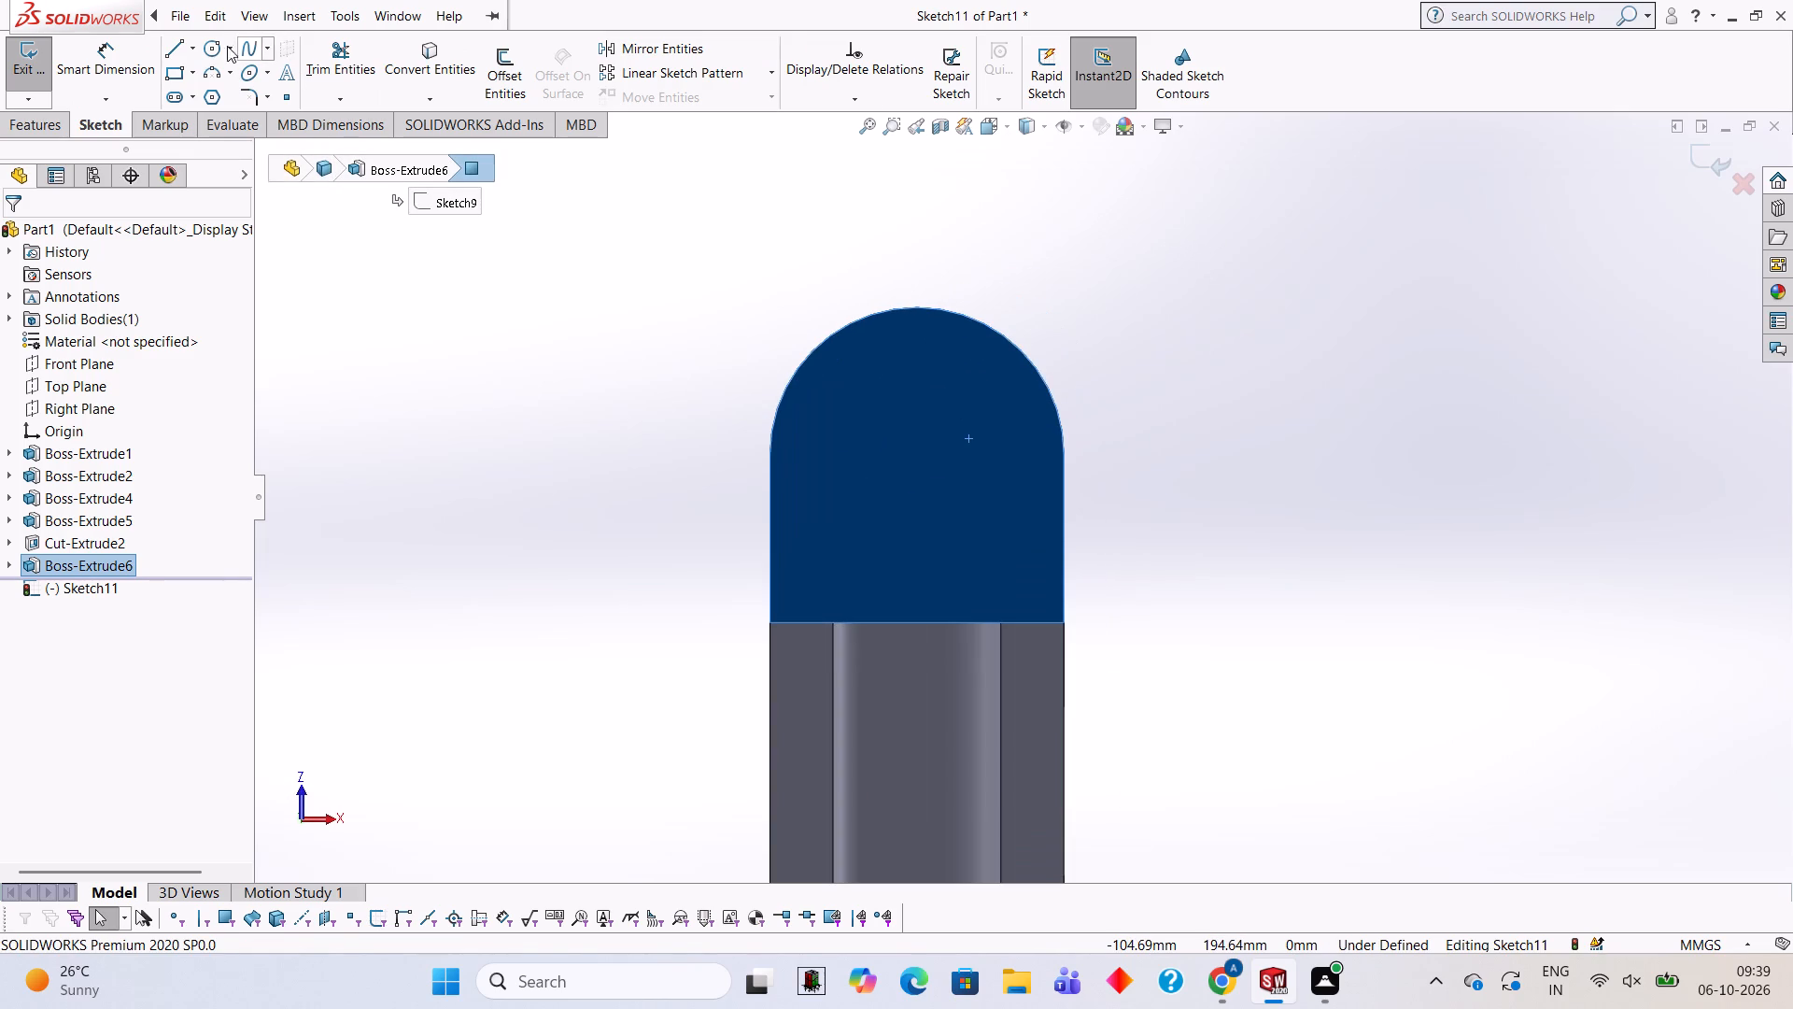
click(211, 45)
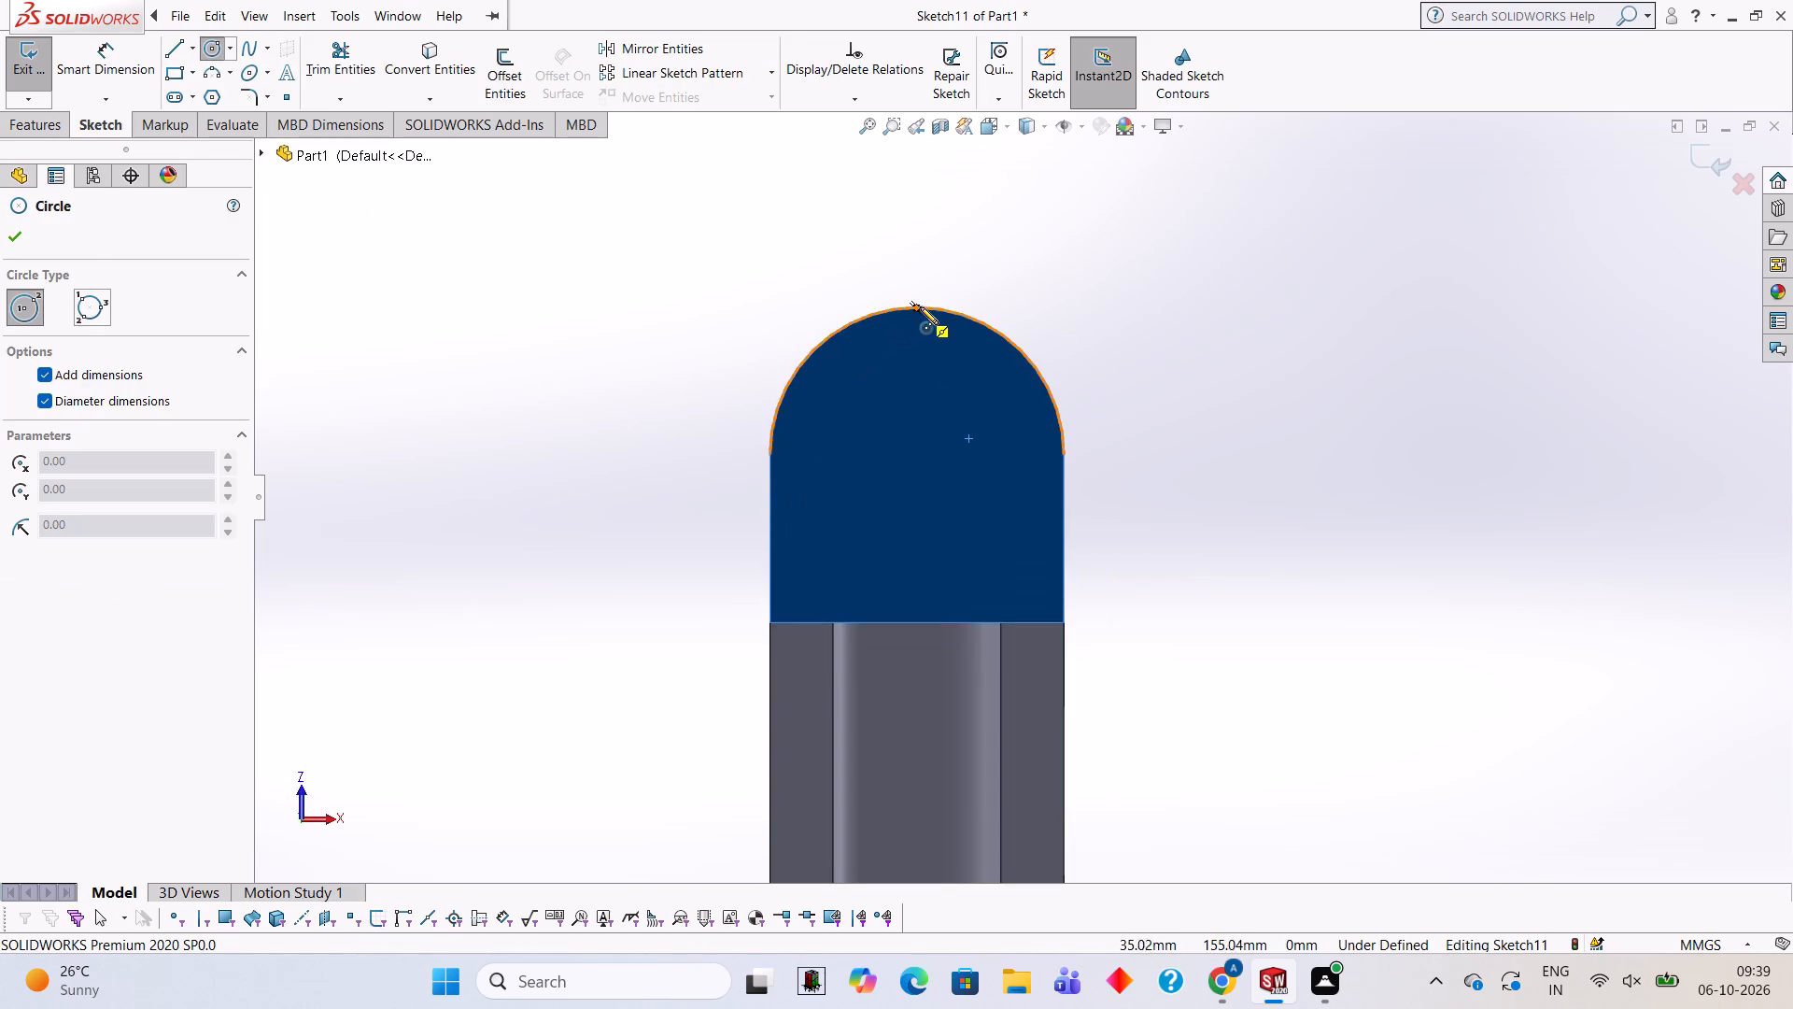
click(914, 454)
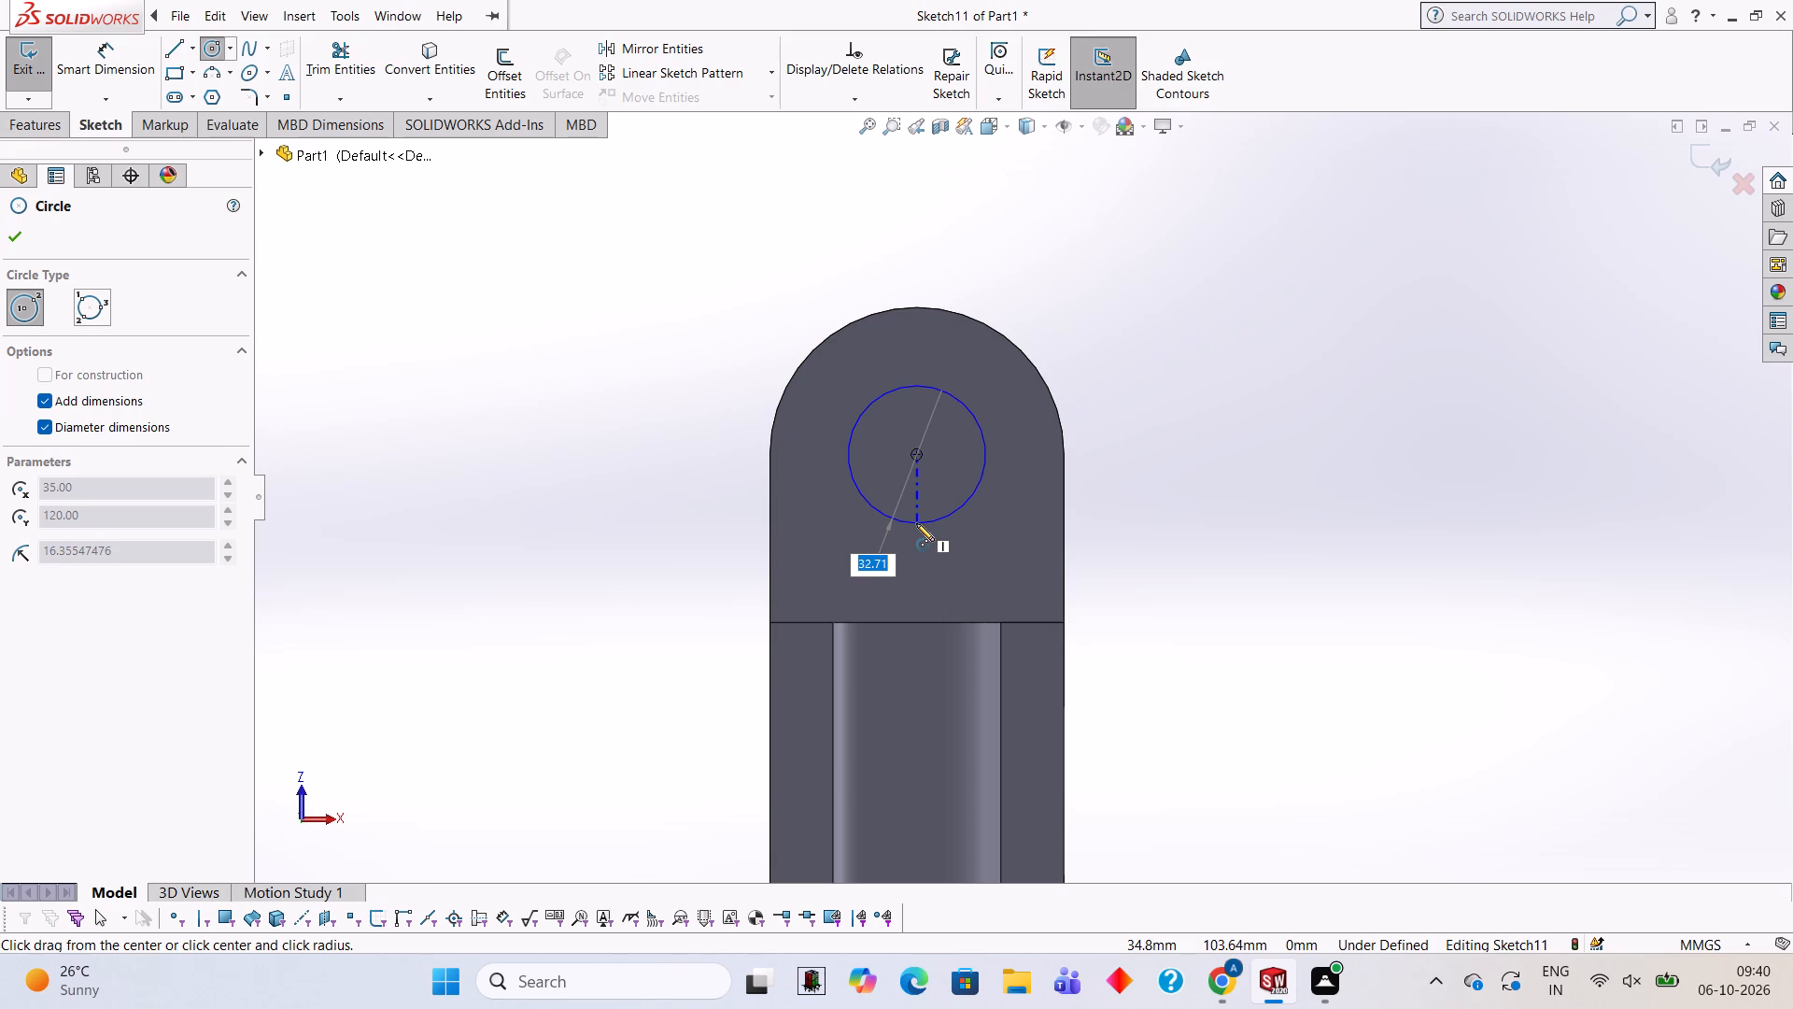
text(35)
key(Return)
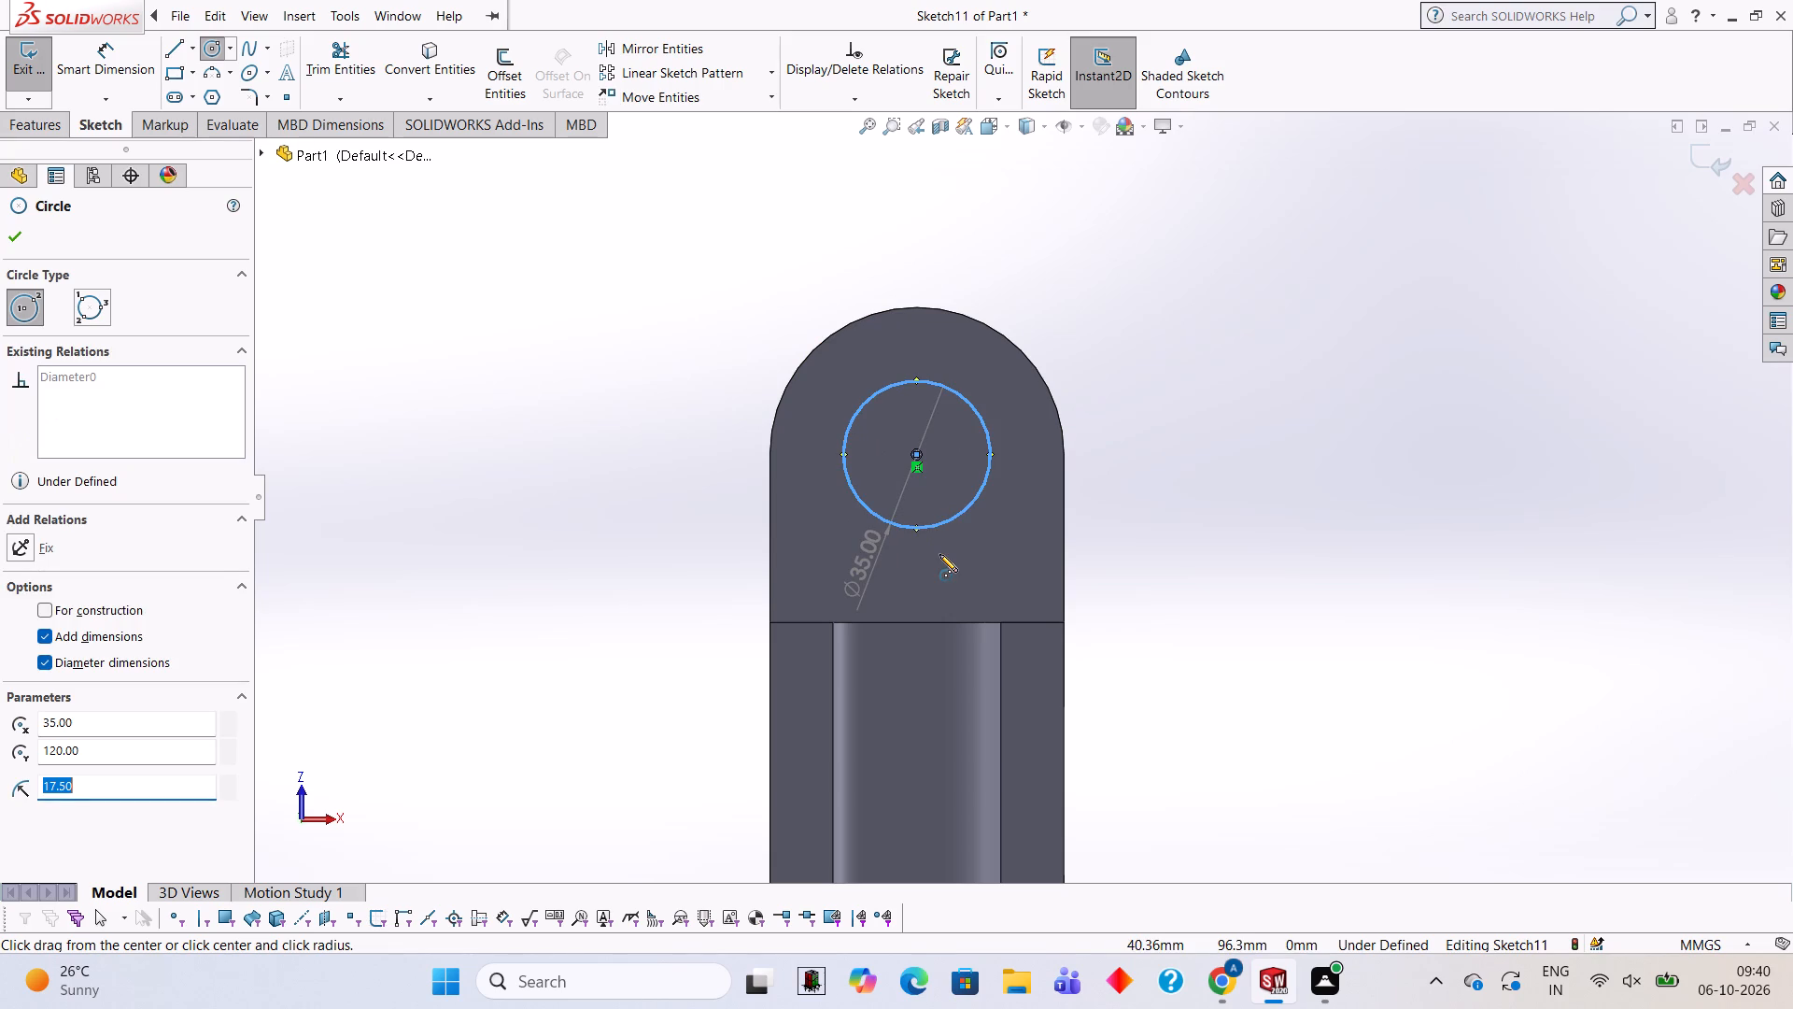
Add a diameter dimension to the circle, placed outside the tab.
click(129, 77)
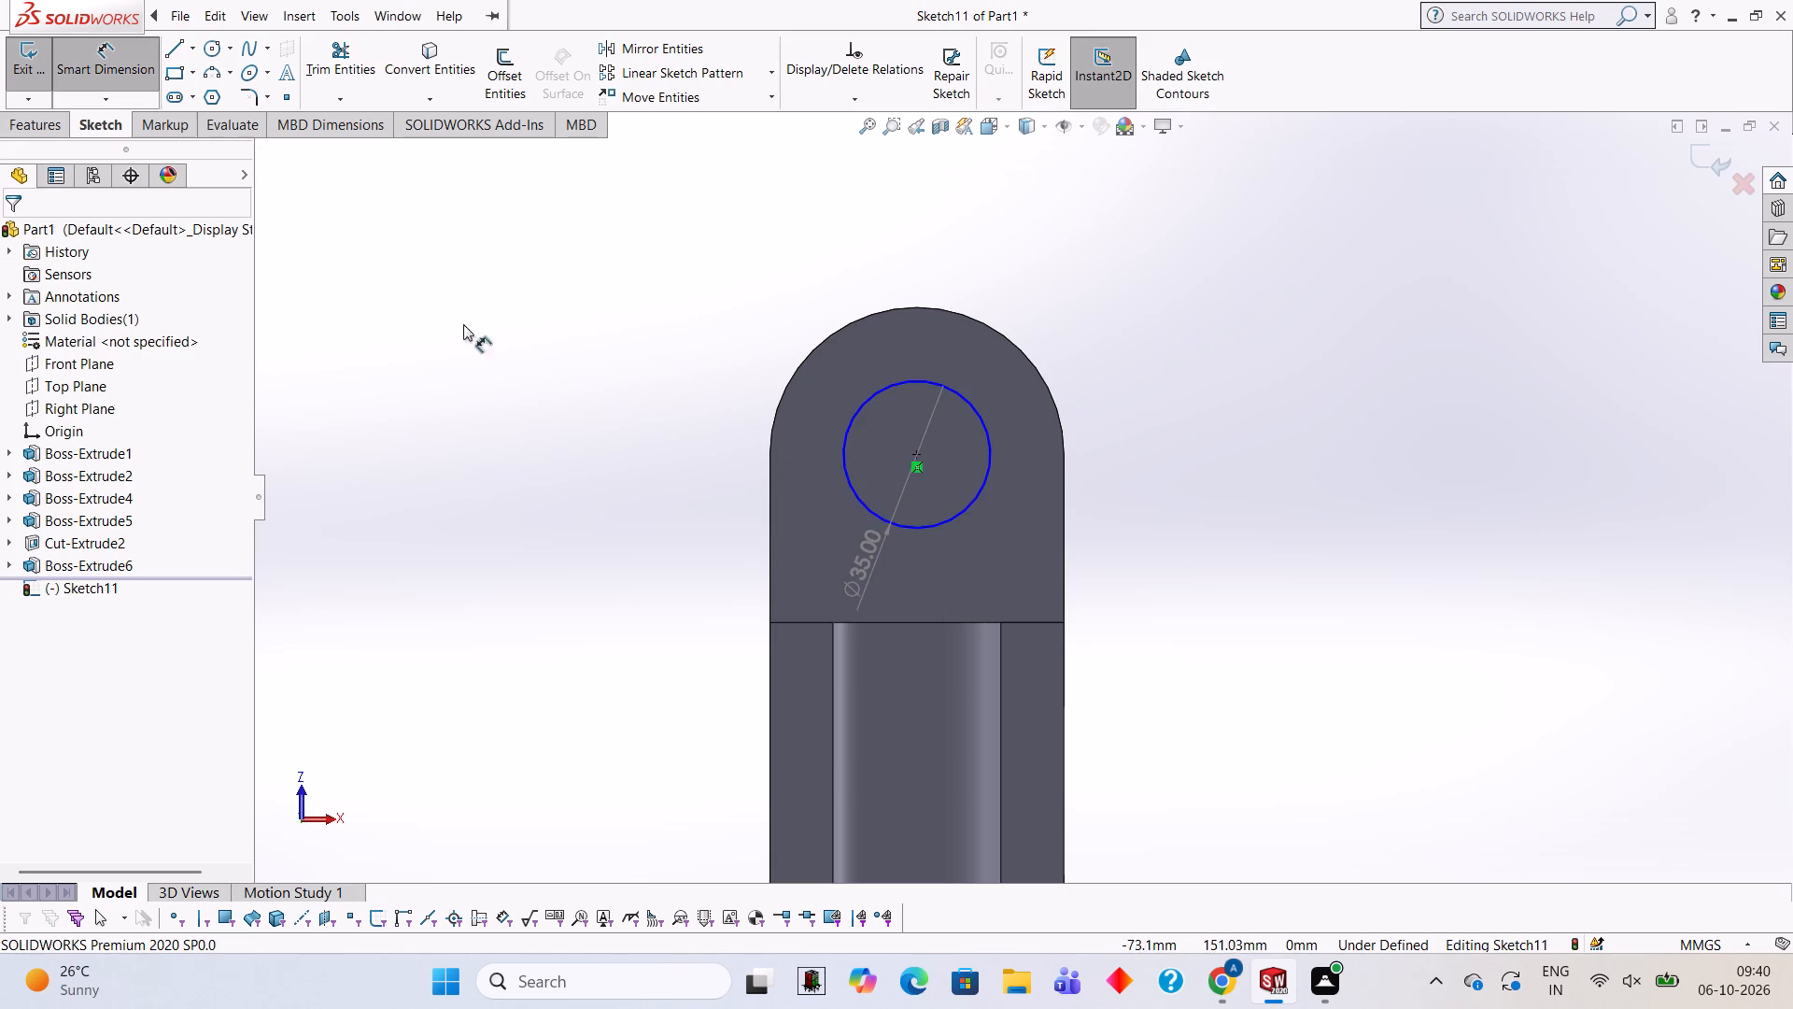
click(986, 437)
click(1223, 307)
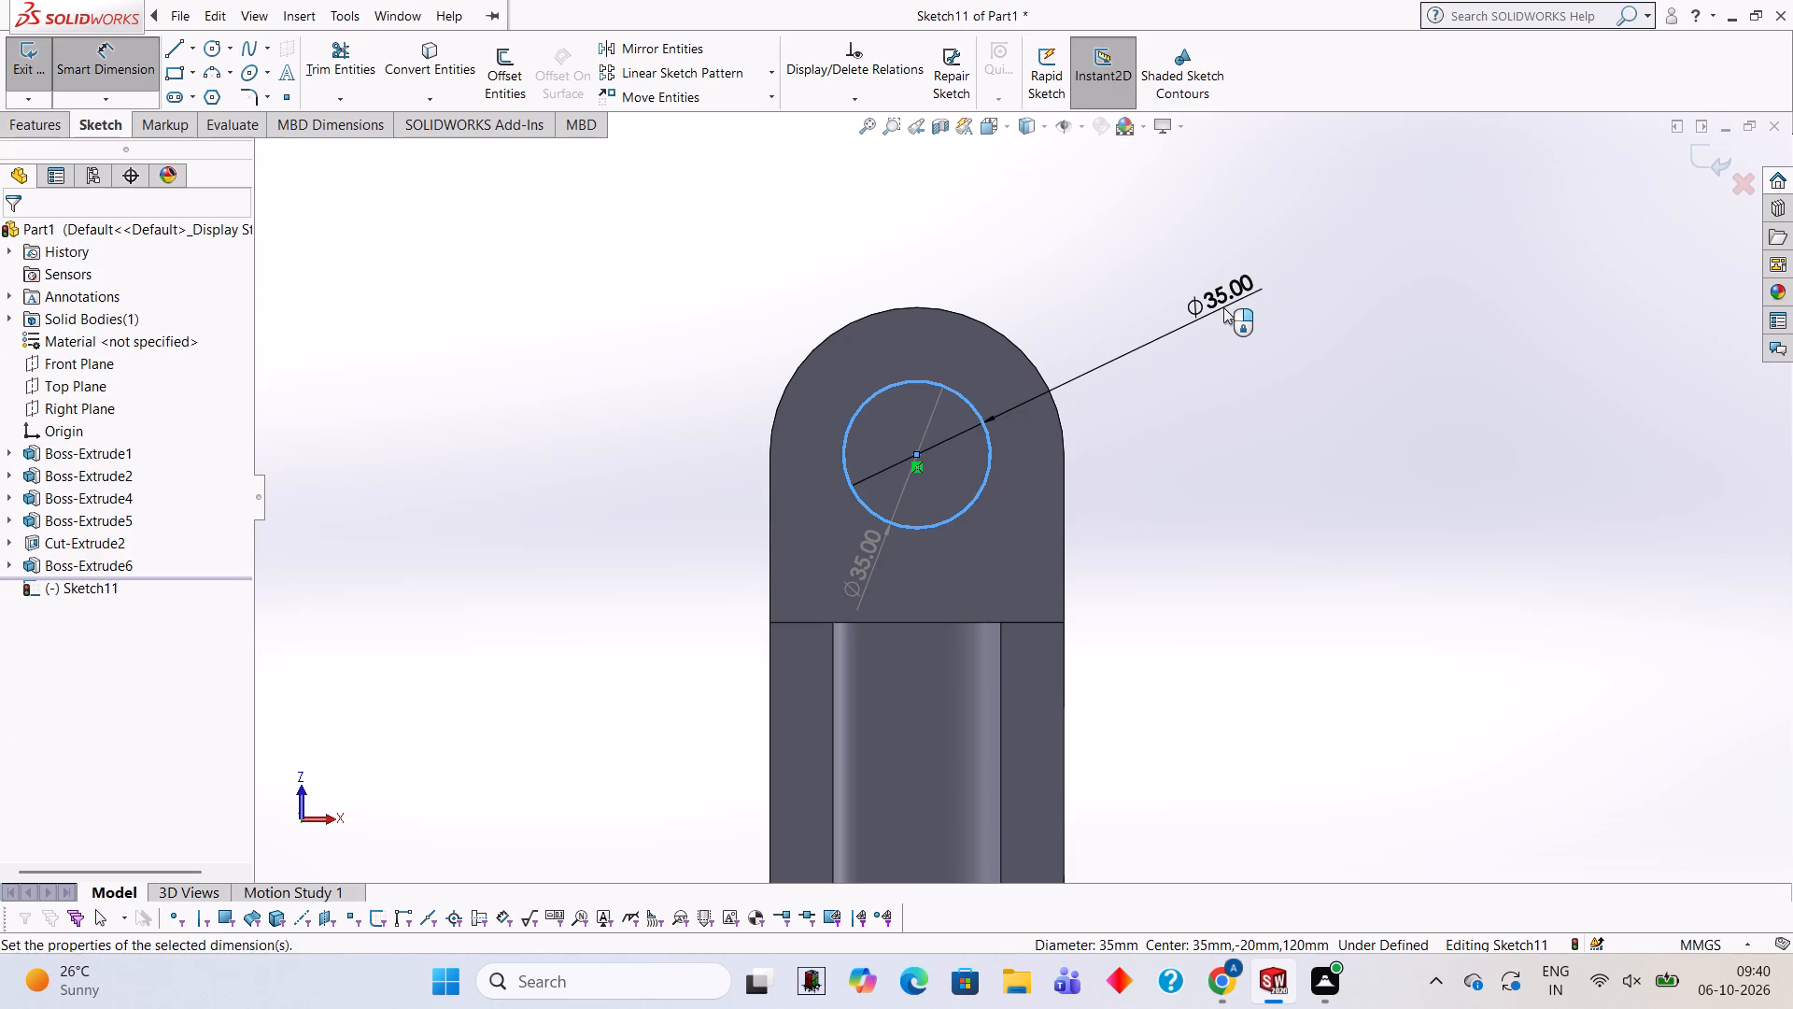
click(1145, 268)
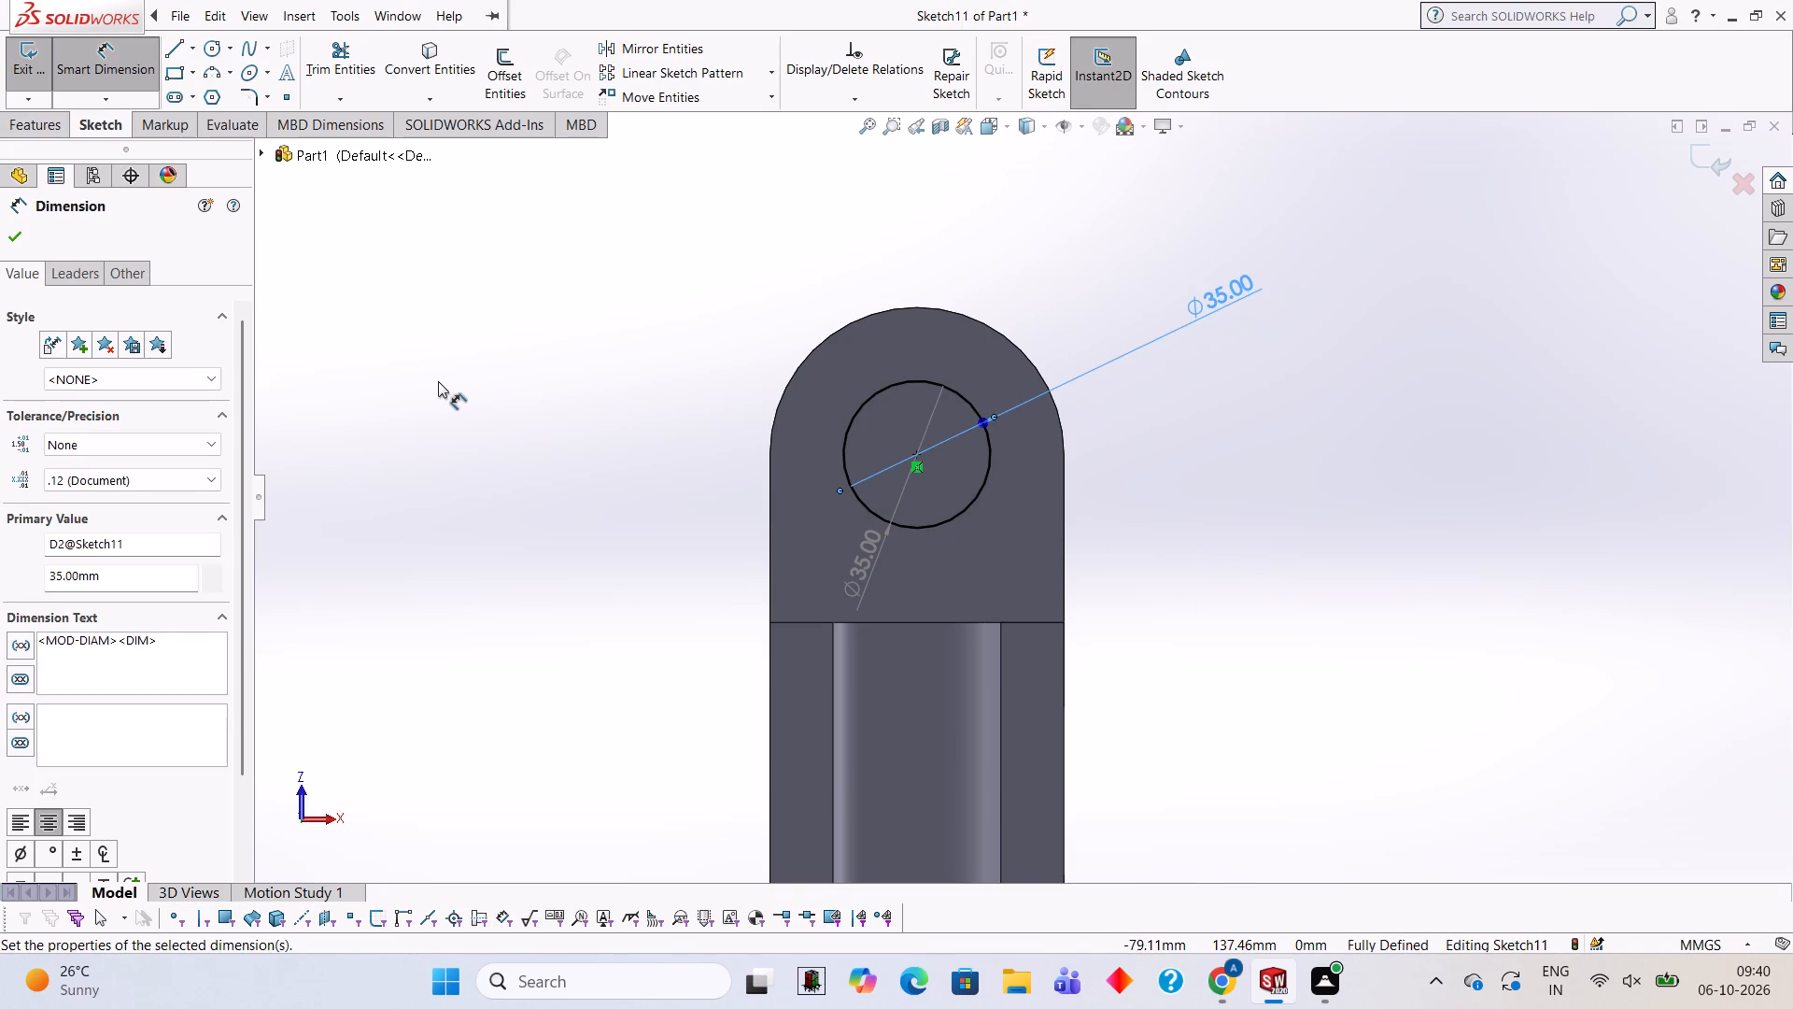
Cut the circle 20 mm deep, blind, upward through the tab to make the hole.
click(62, 123)
click(308, 77)
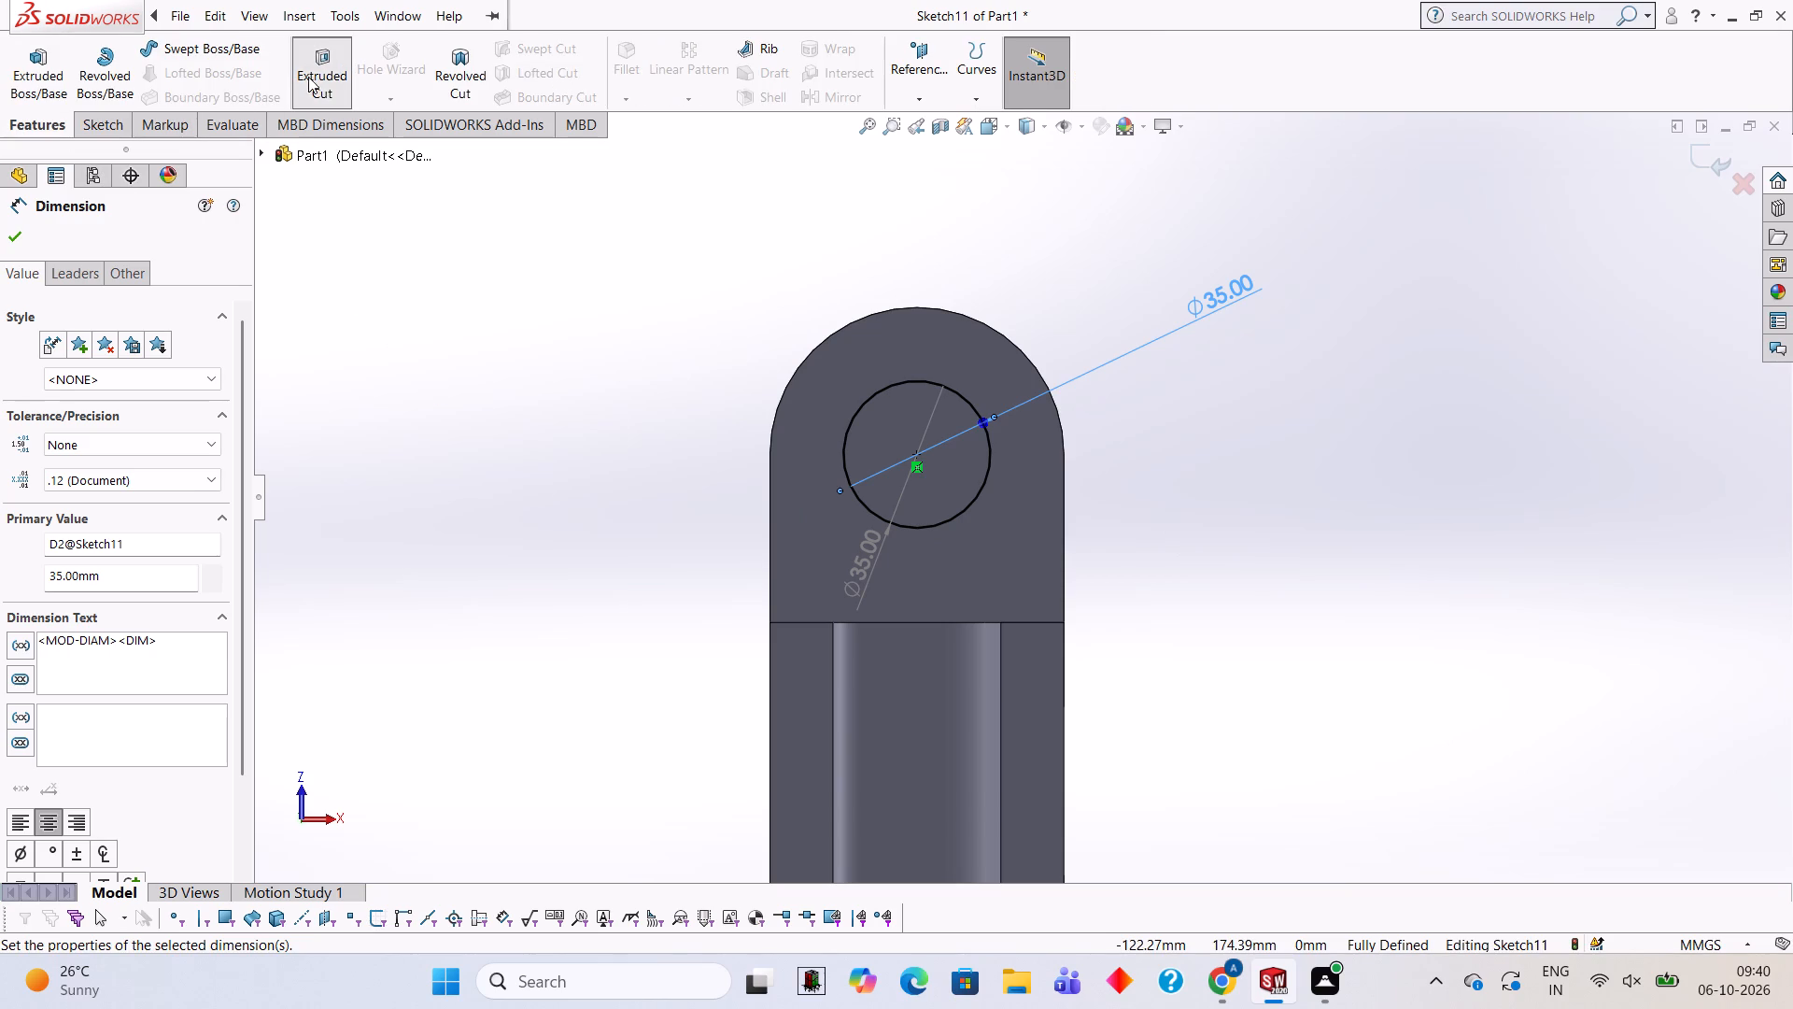
middle_drag(649, 317, 658, 704)
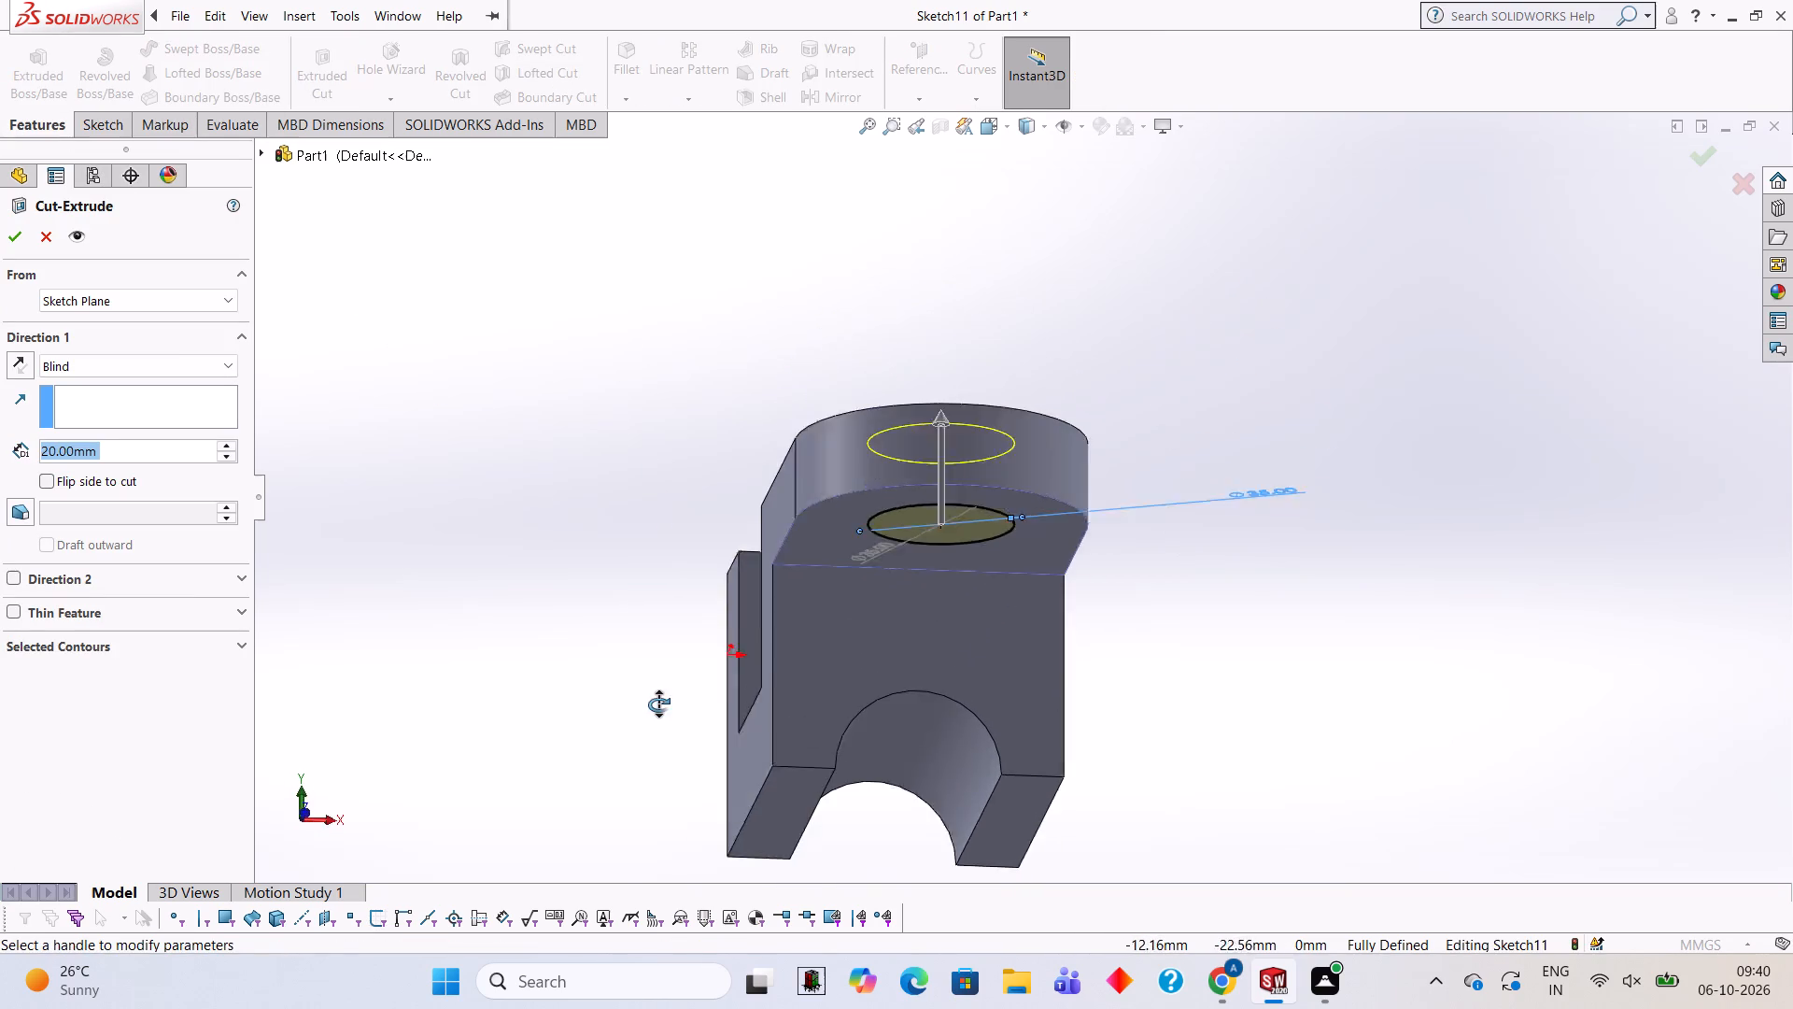
middle_drag(658, 704, 654, 706)
click(8, 237)
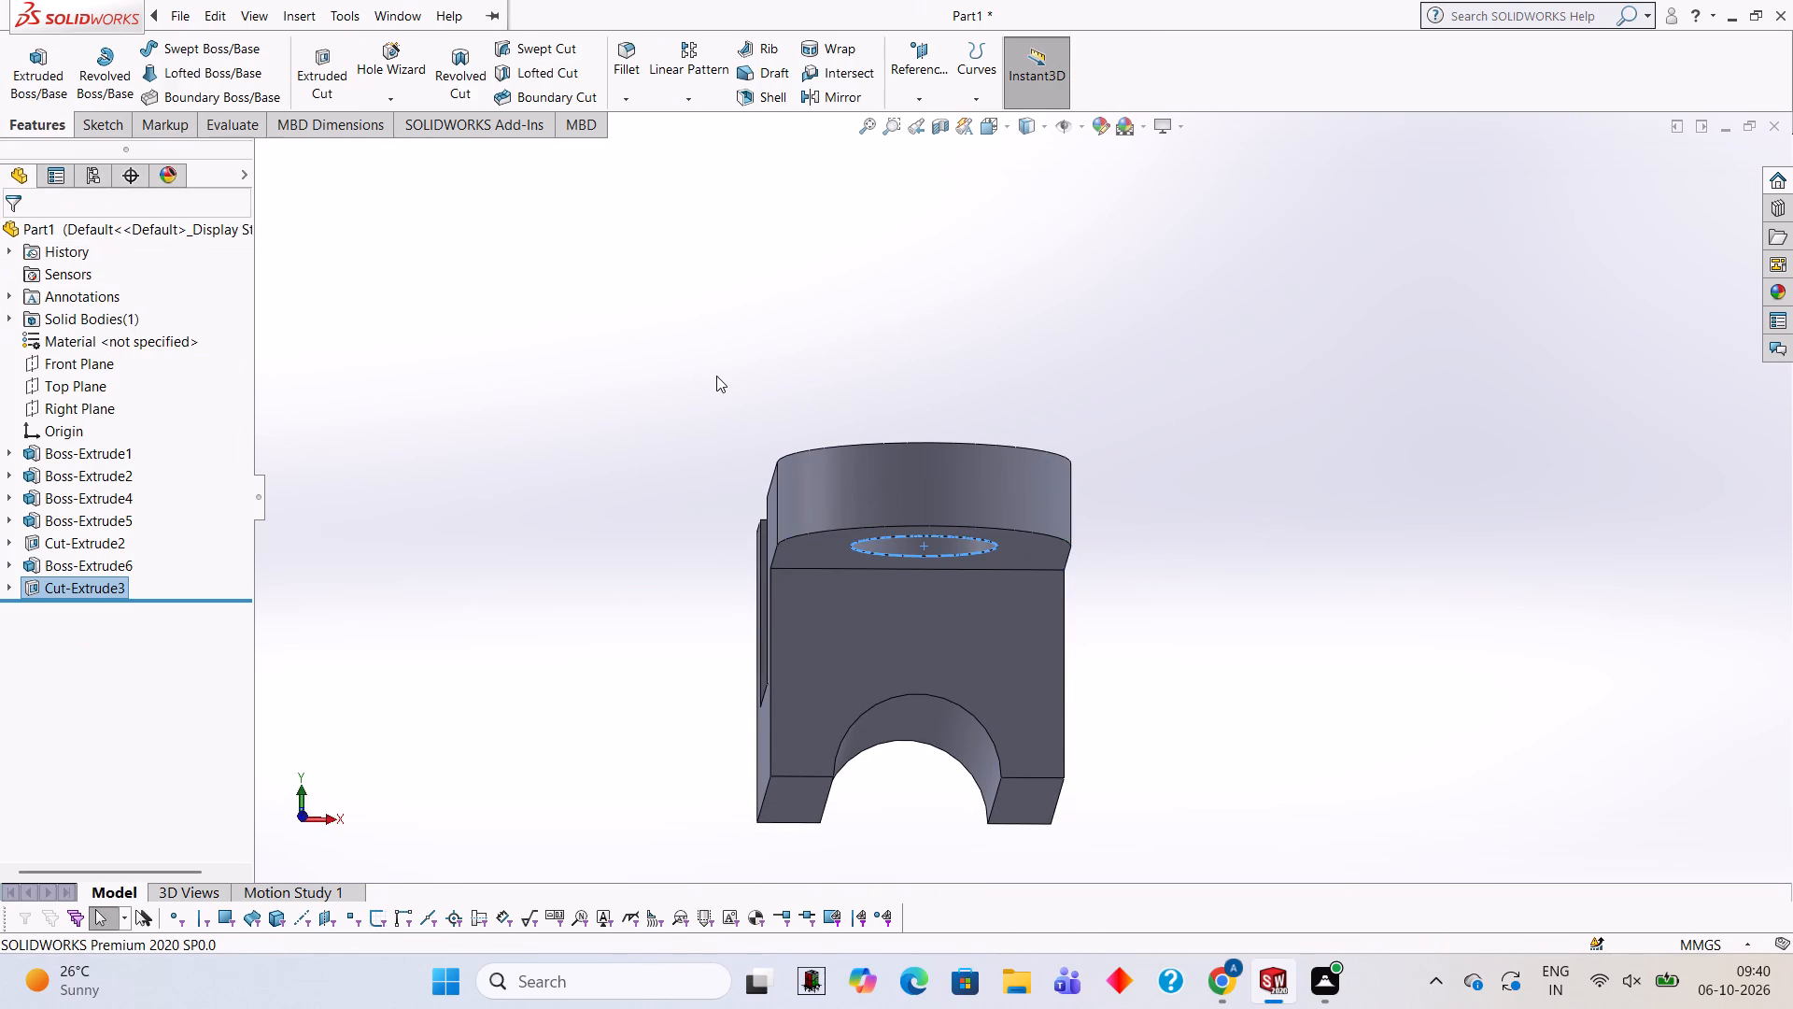
click(713, 375)
Examine the rounded tab, its hole, the slot and the semicircular bottom cut from several sides.
scroll(1210, 480, up, 1)
middle_drag(1202, 476, 1193, 369)
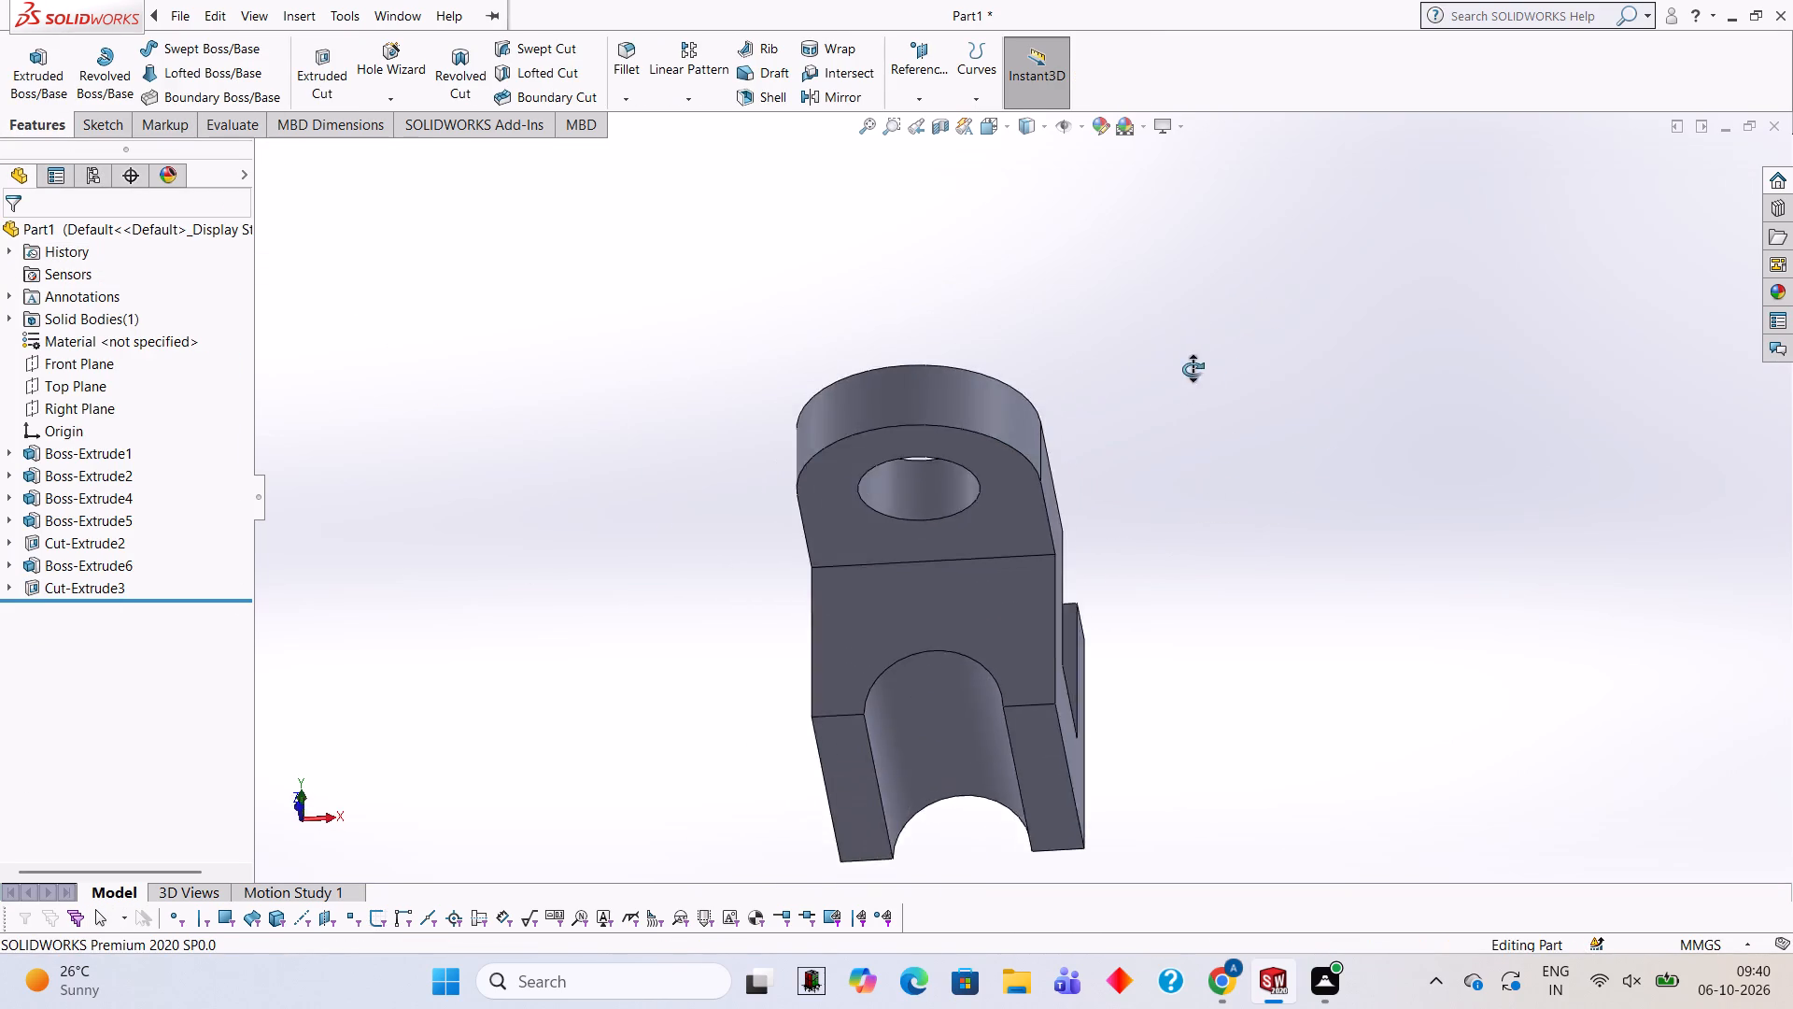
middle_drag(1193, 369, 1508, 476)
middle_drag(1475, 488, 1039, 526)
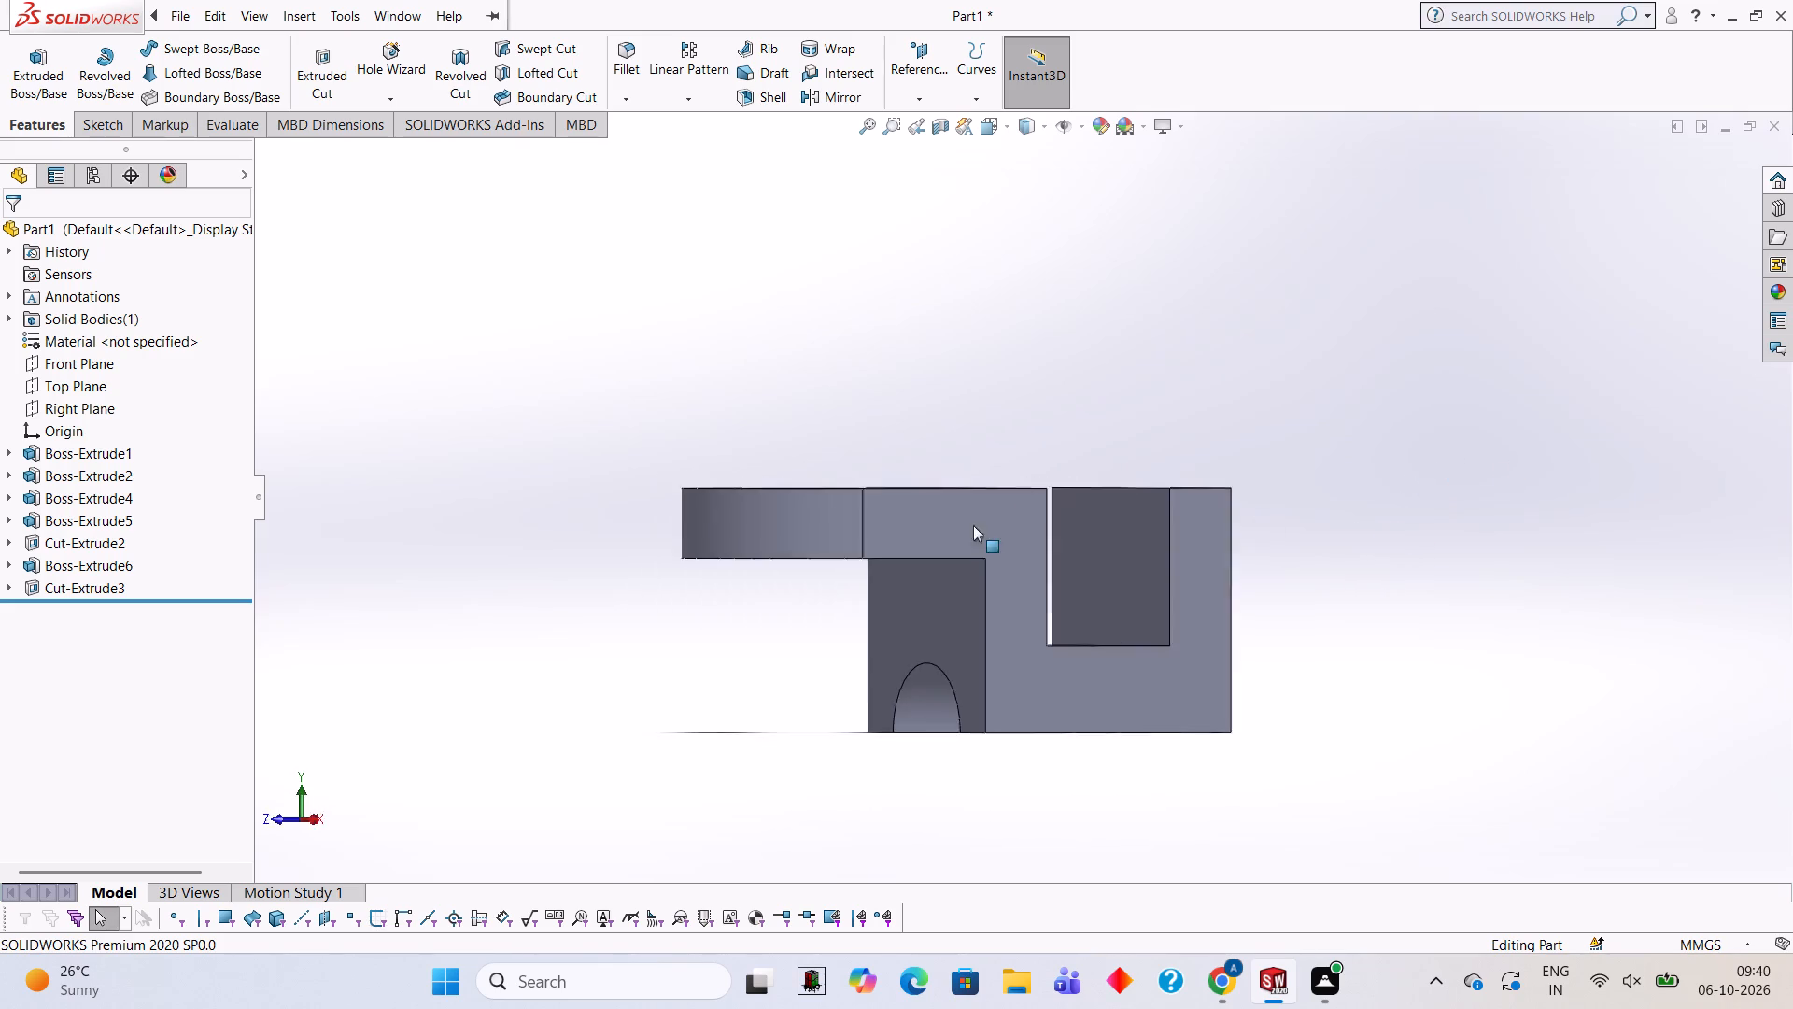
middle_drag(939, 525, 1052, 330)
scroll(1054, 341, up, 1)
middle_drag(1137, 386, 1048, 484)
scroll(1066, 487, up, 3)
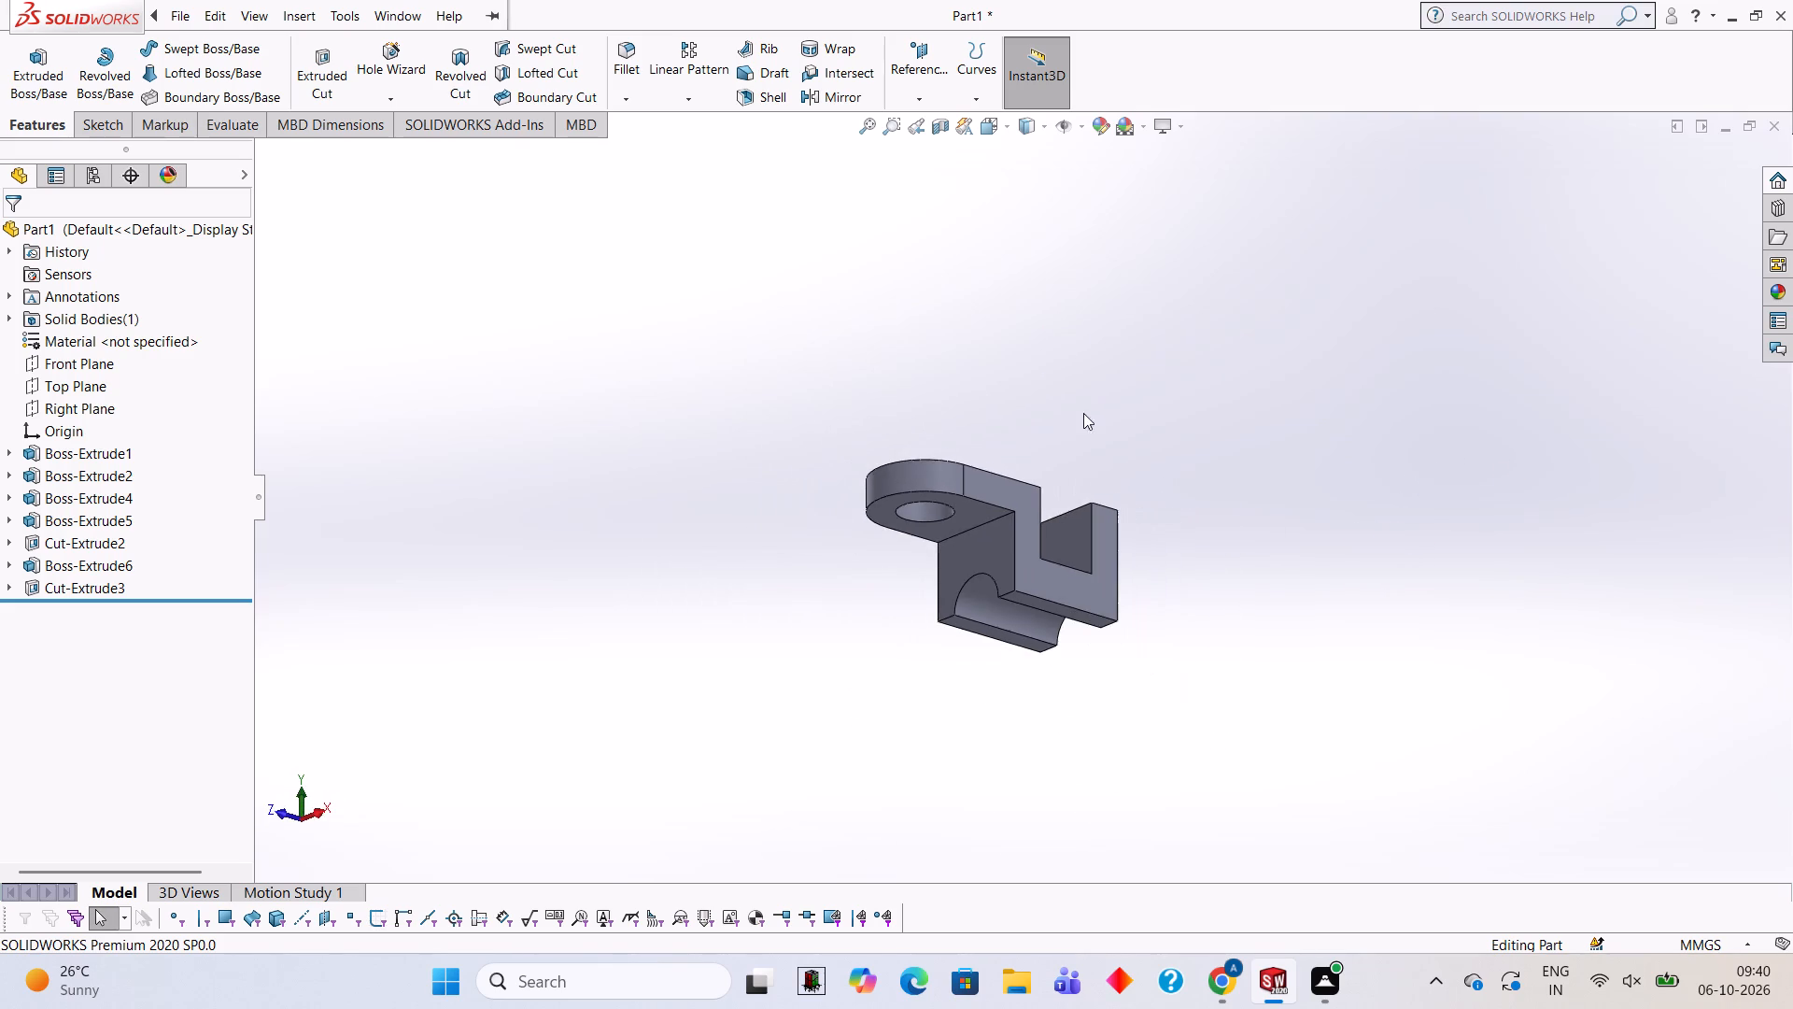
middle_drag(1114, 483, 1108, 377)
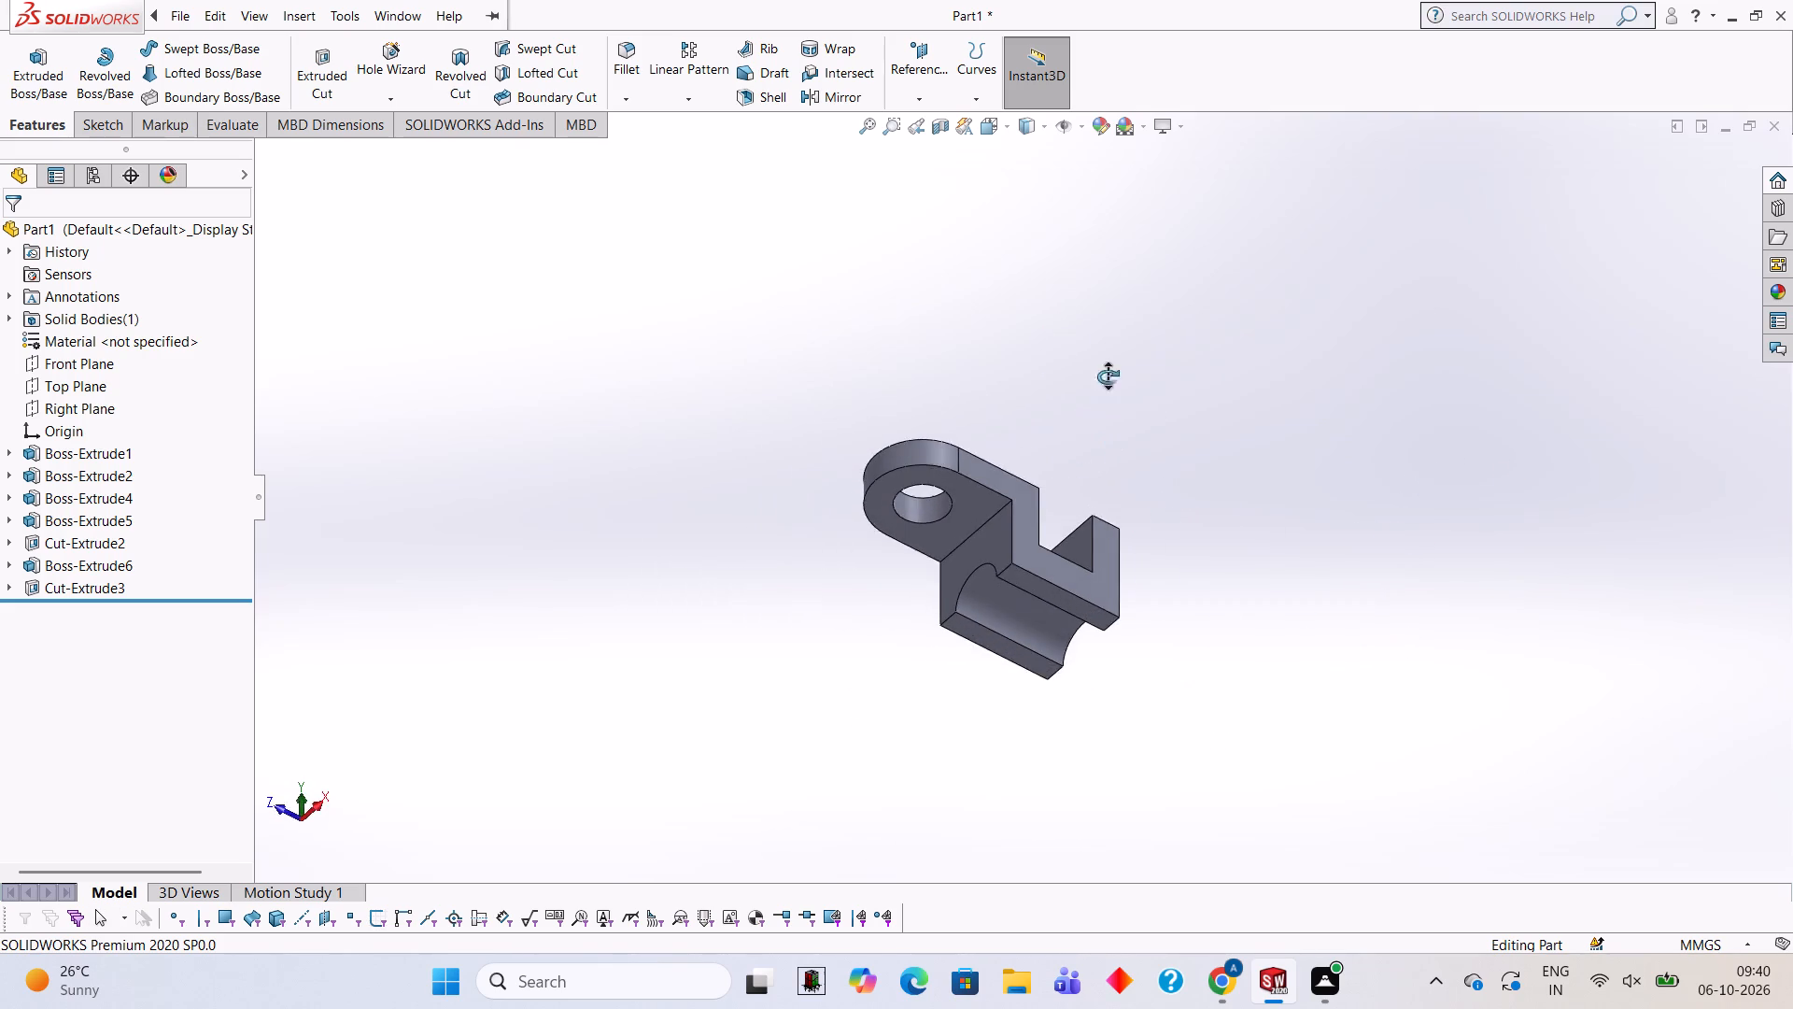
middle_drag(1108, 377, 1129, 373)
middle_drag(1377, 540, 1392, 422)
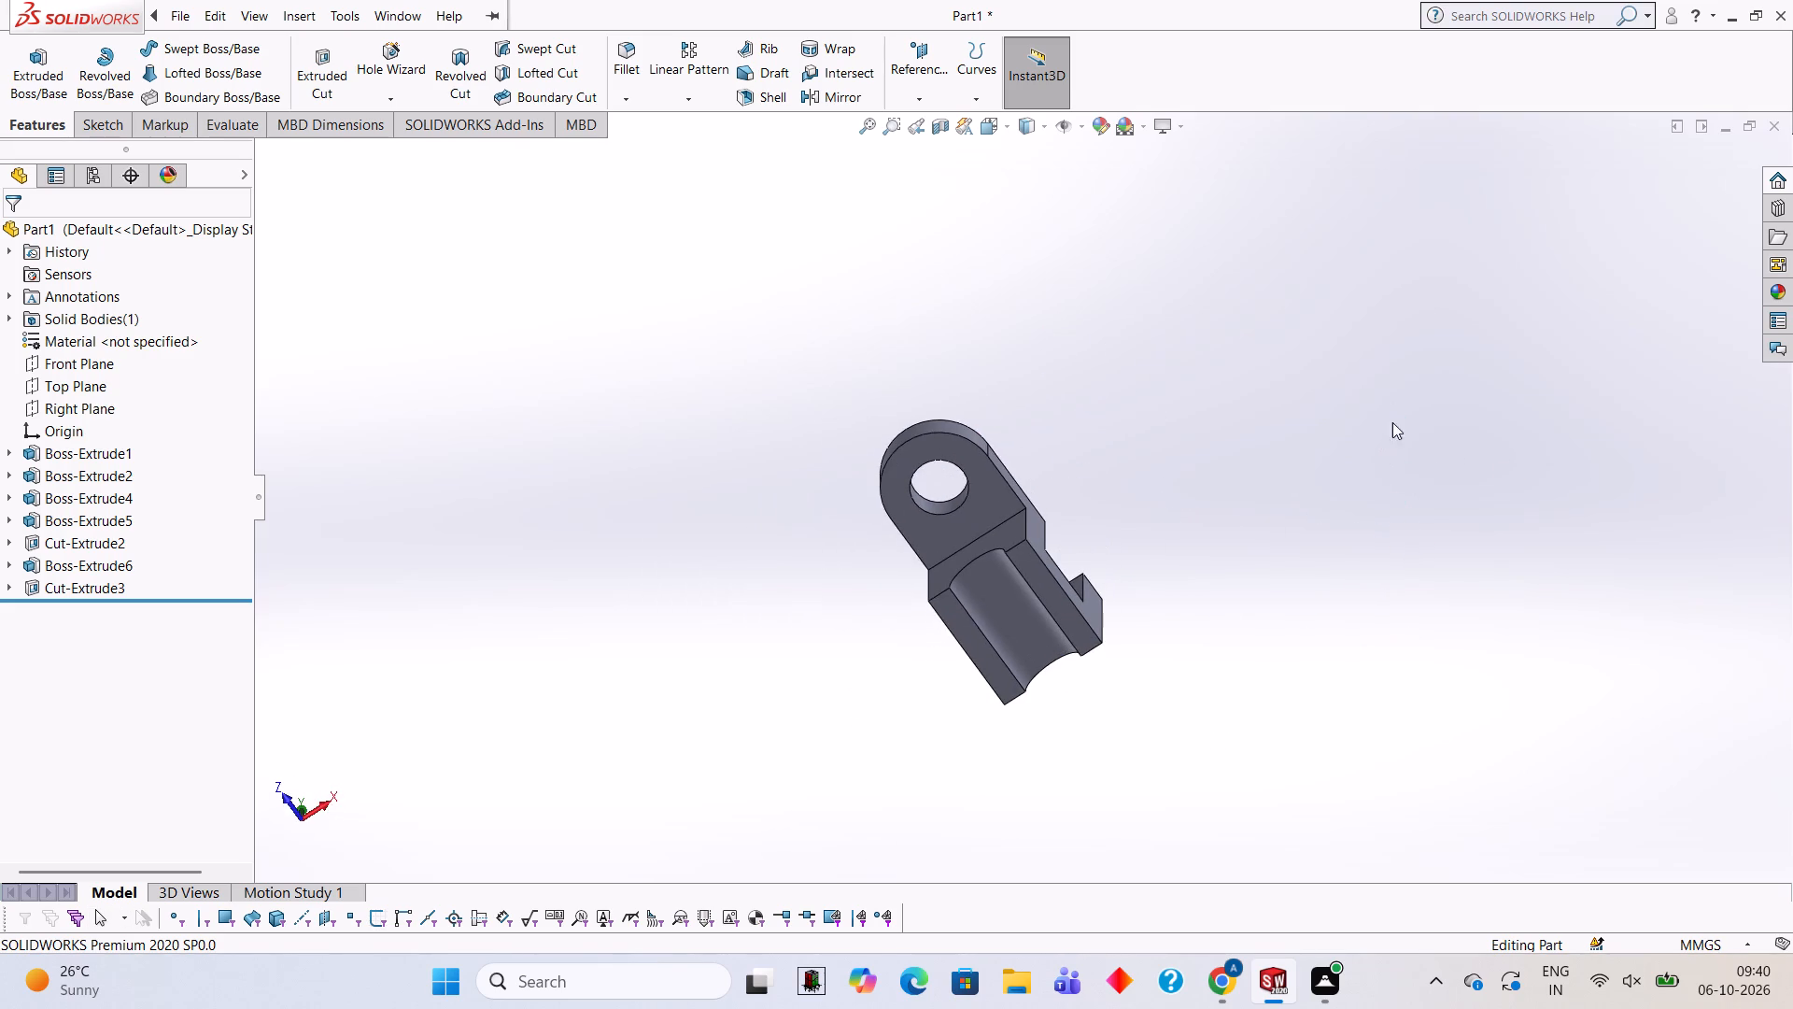
middle_drag(1123, 391, 1137, 568)
scroll(1108, 542, up, 3)
middle_drag(1038, 662, 1190, 537)
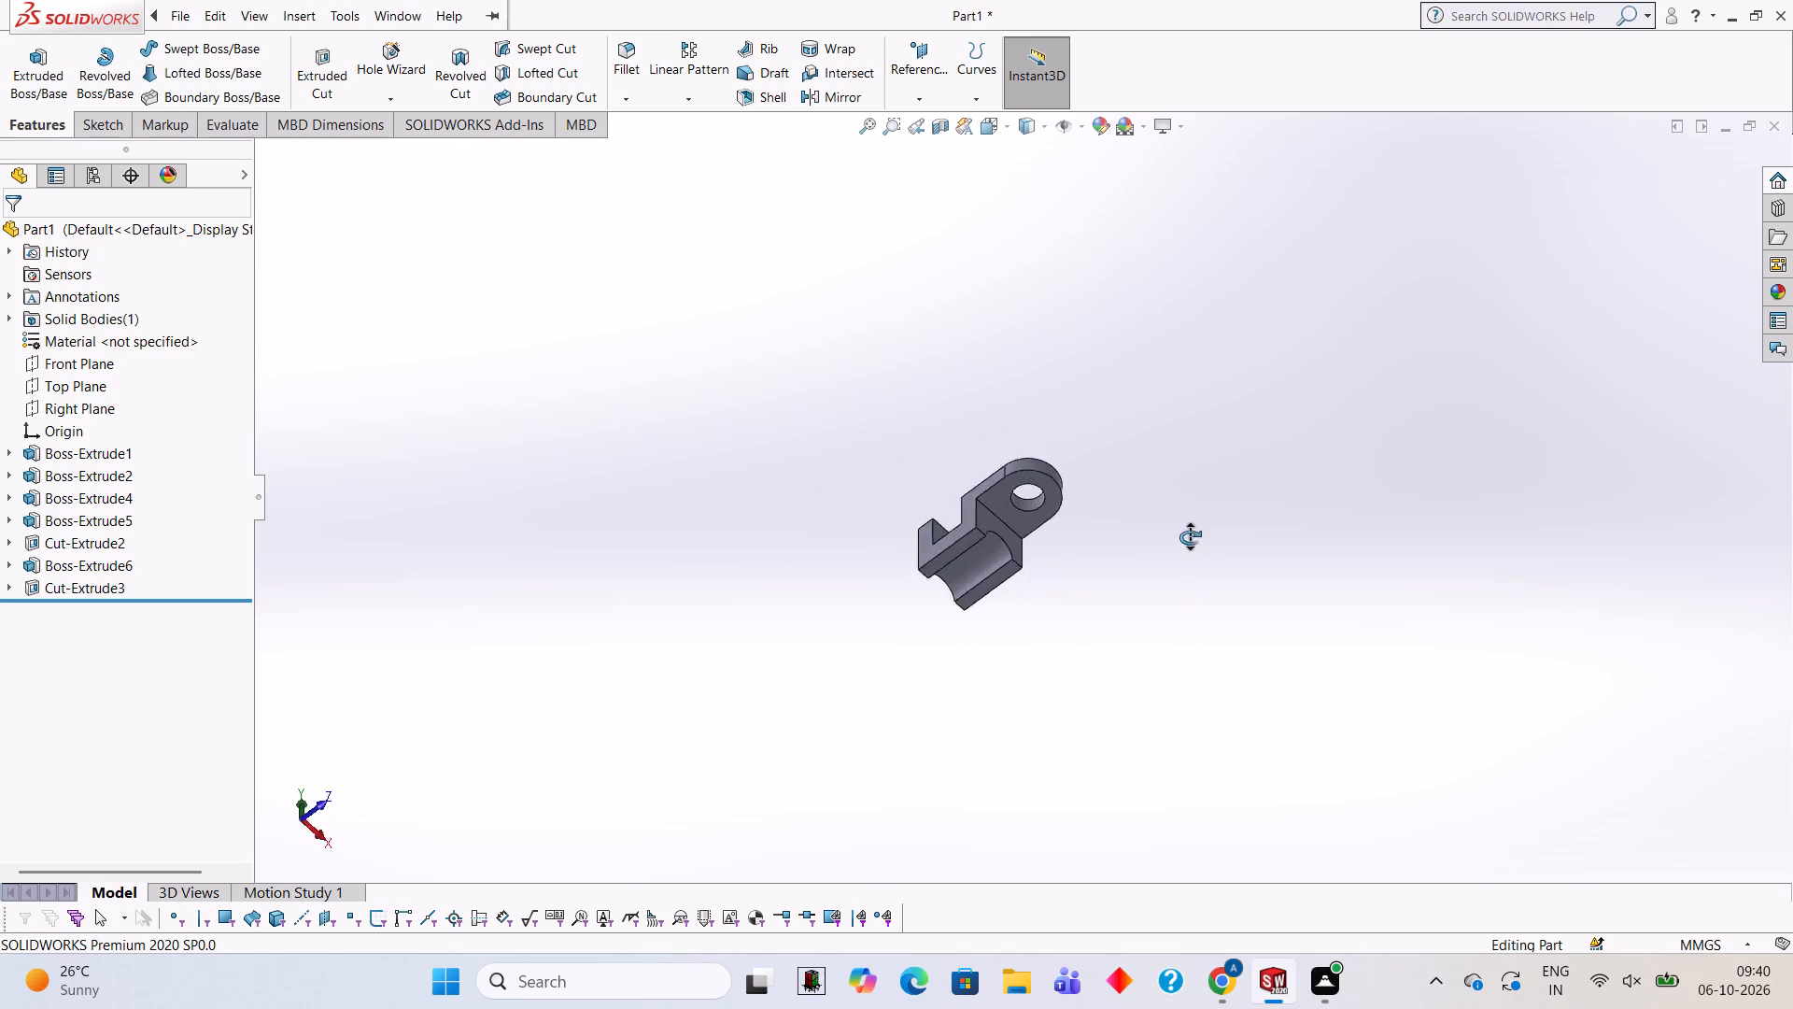
middle_drag(1190, 537, 1096, 402)
scroll(1031, 671, down, 4)
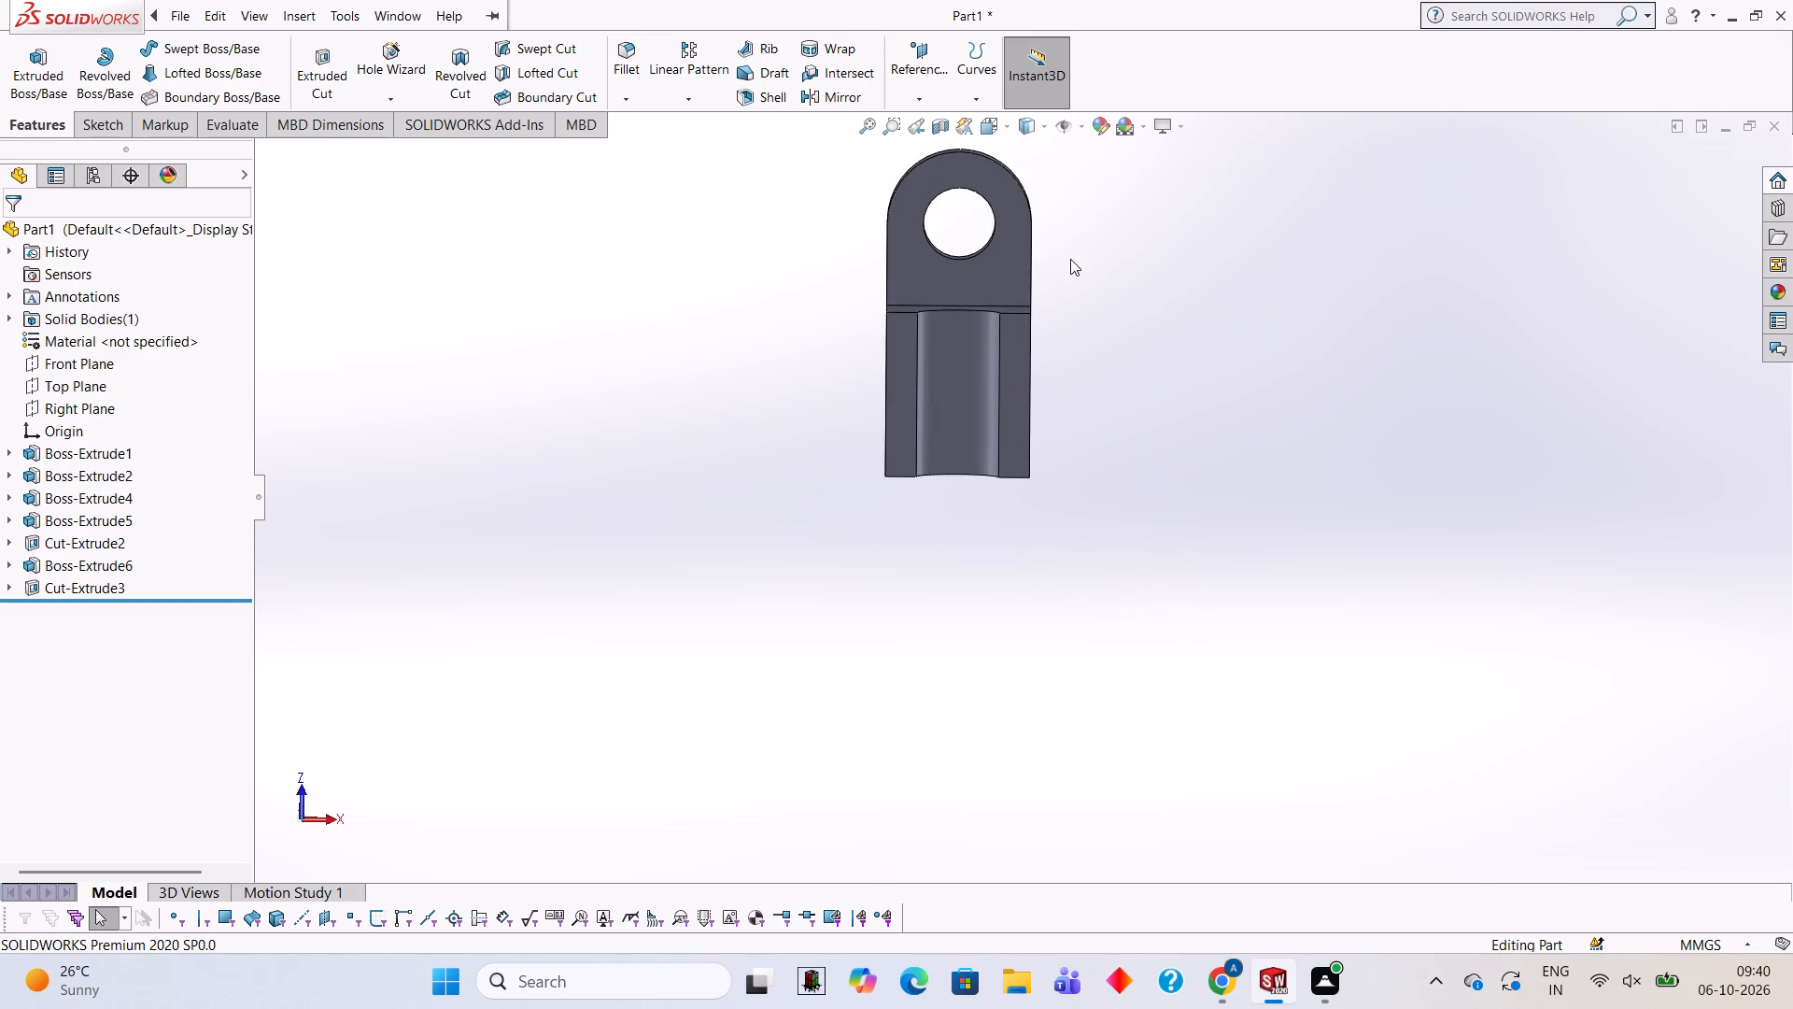
Apply the solid Red appearance to the entire body.
scroll(1006, 170, down, 2)
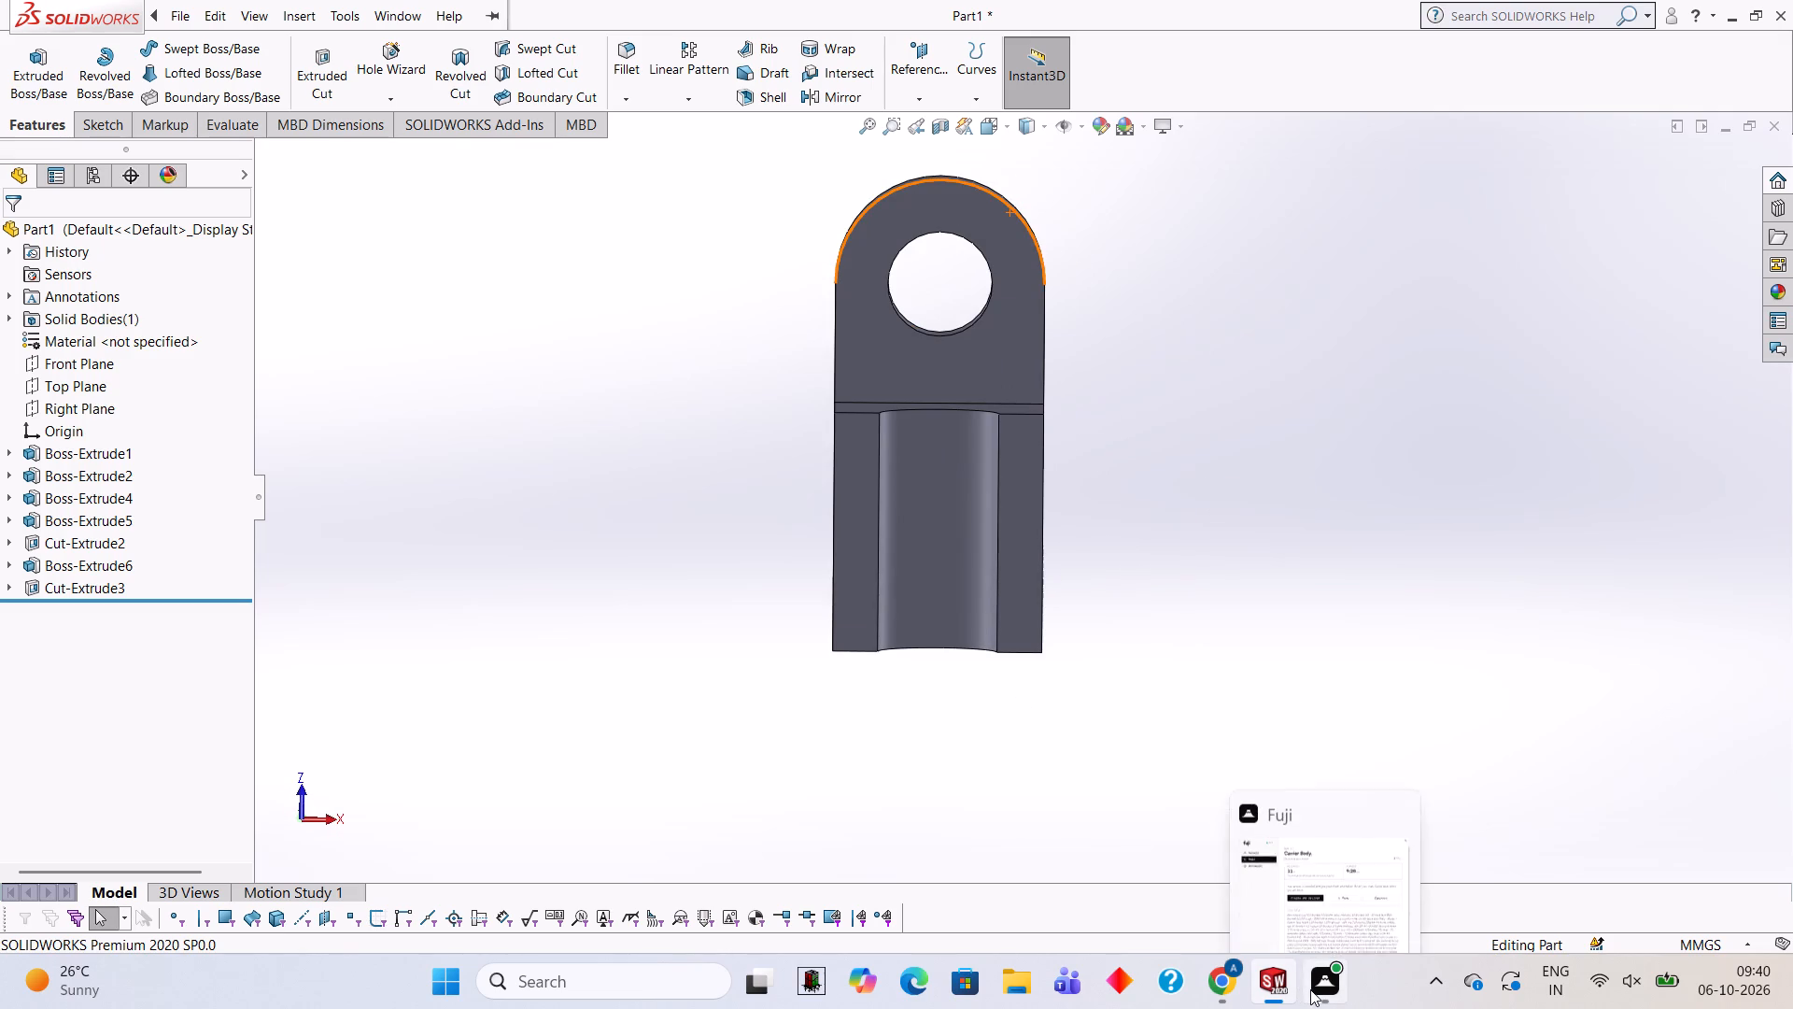
scroll(1052, 368, up, 1)
scroll(1041, 384, down, 2)
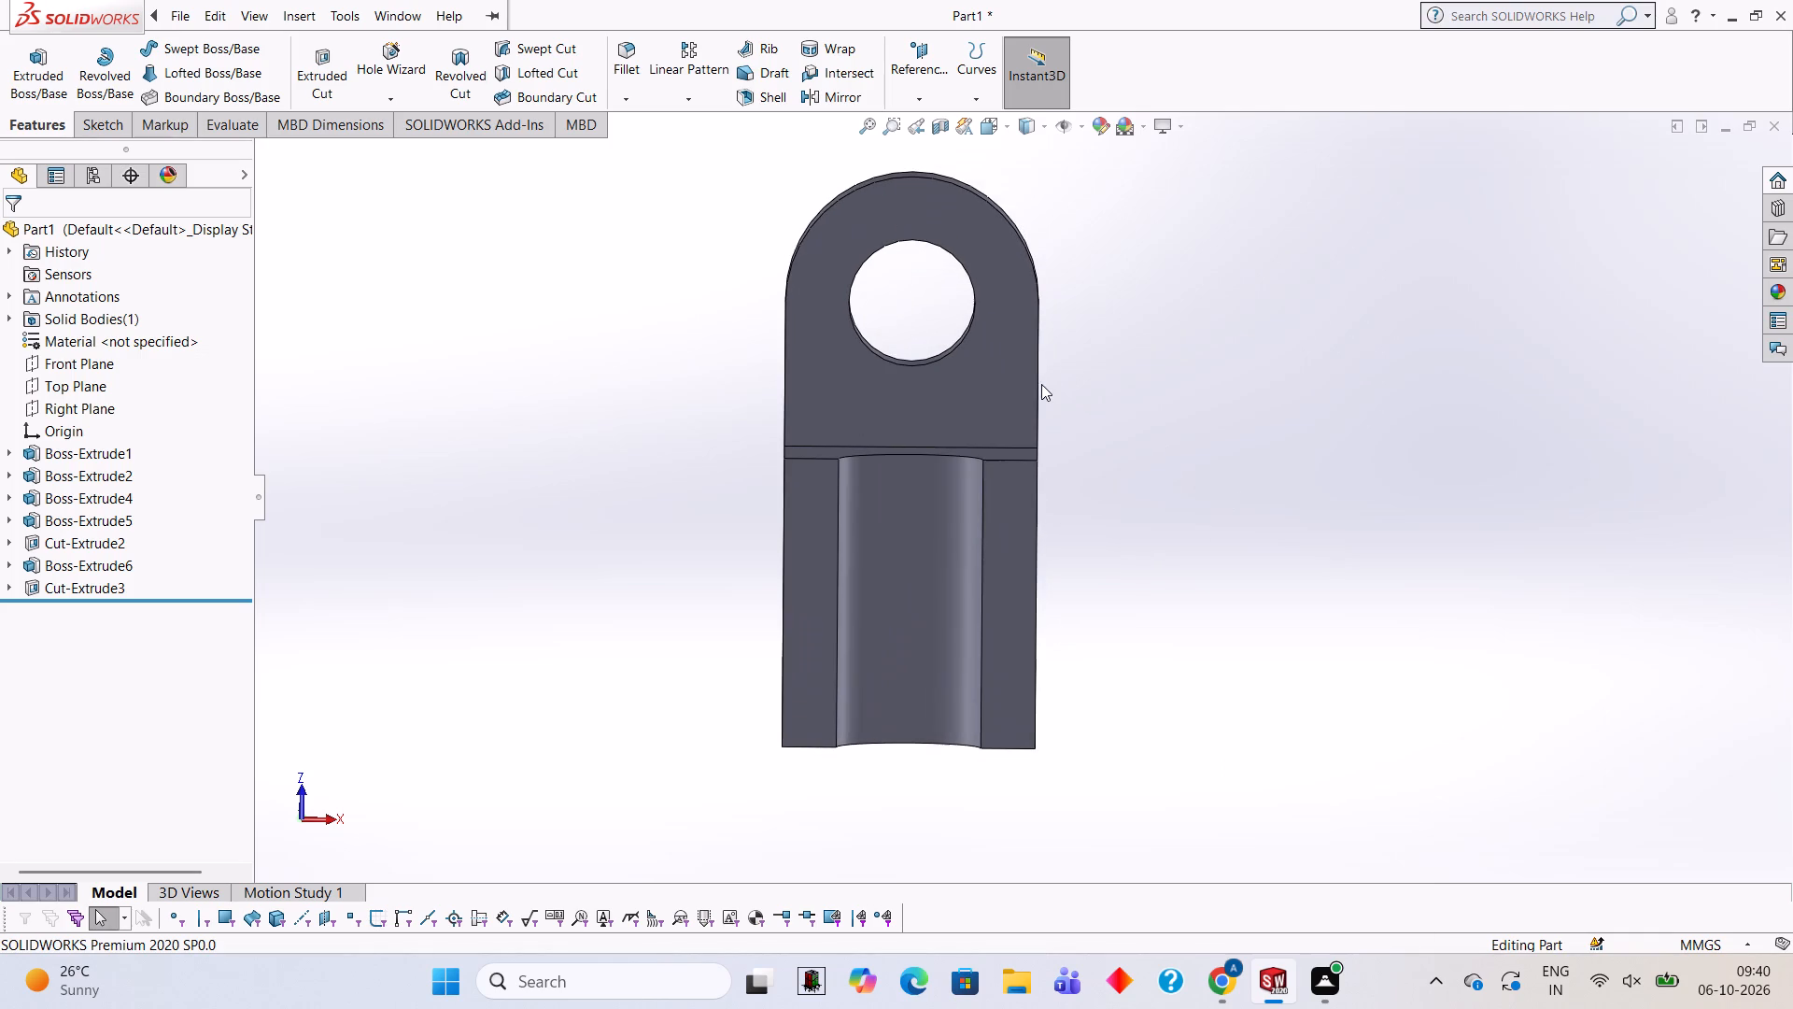
click(1778, 300)
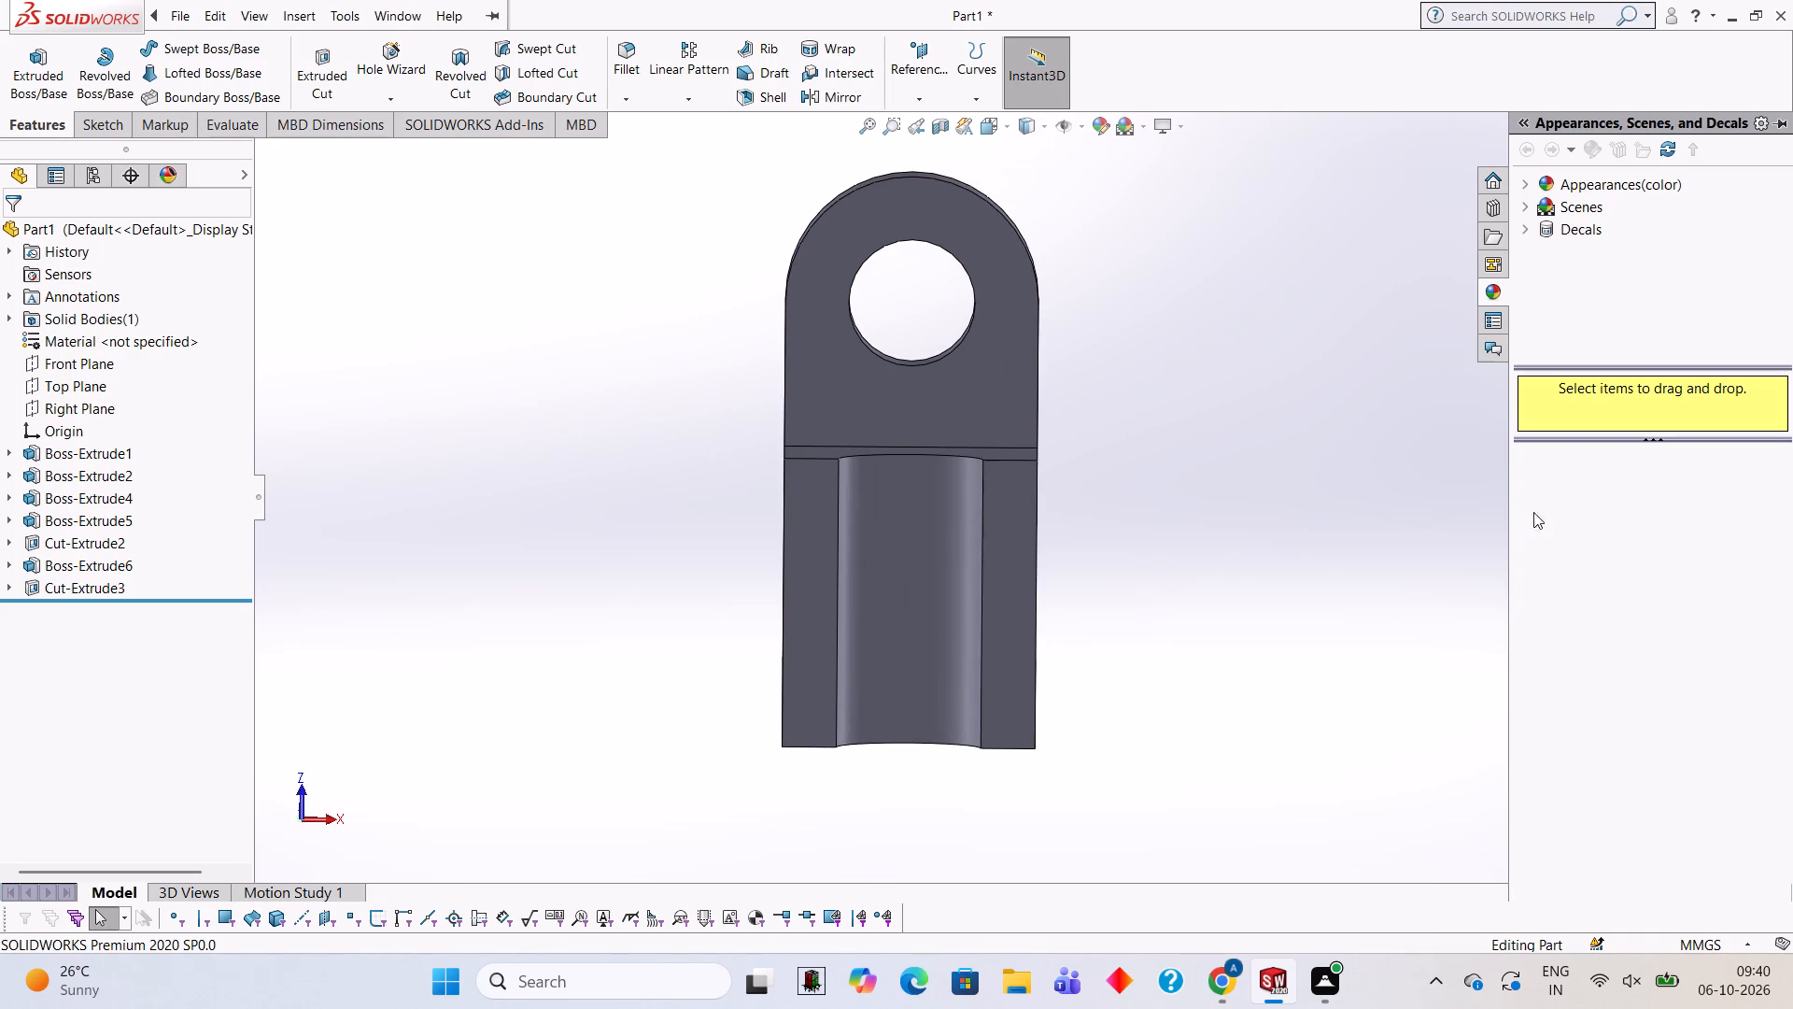
click(1531, 184)
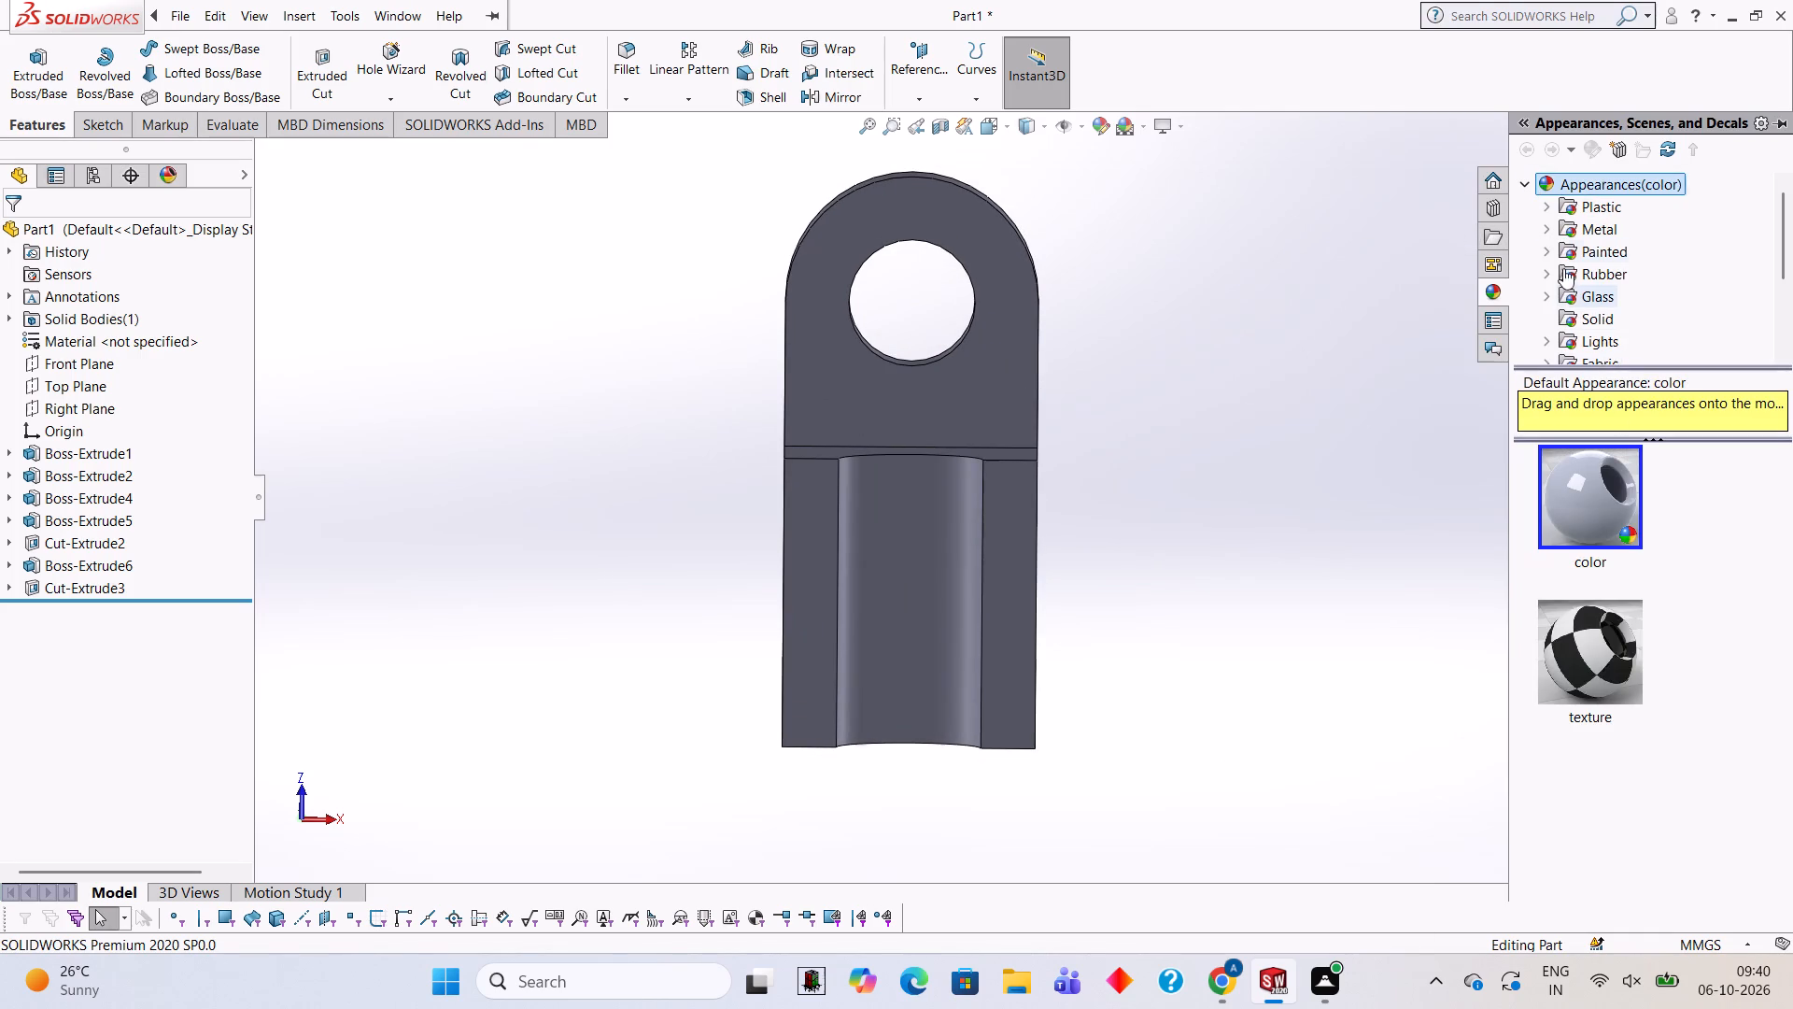
click(1607, 329)
drag(1589, 665, 935, 454)
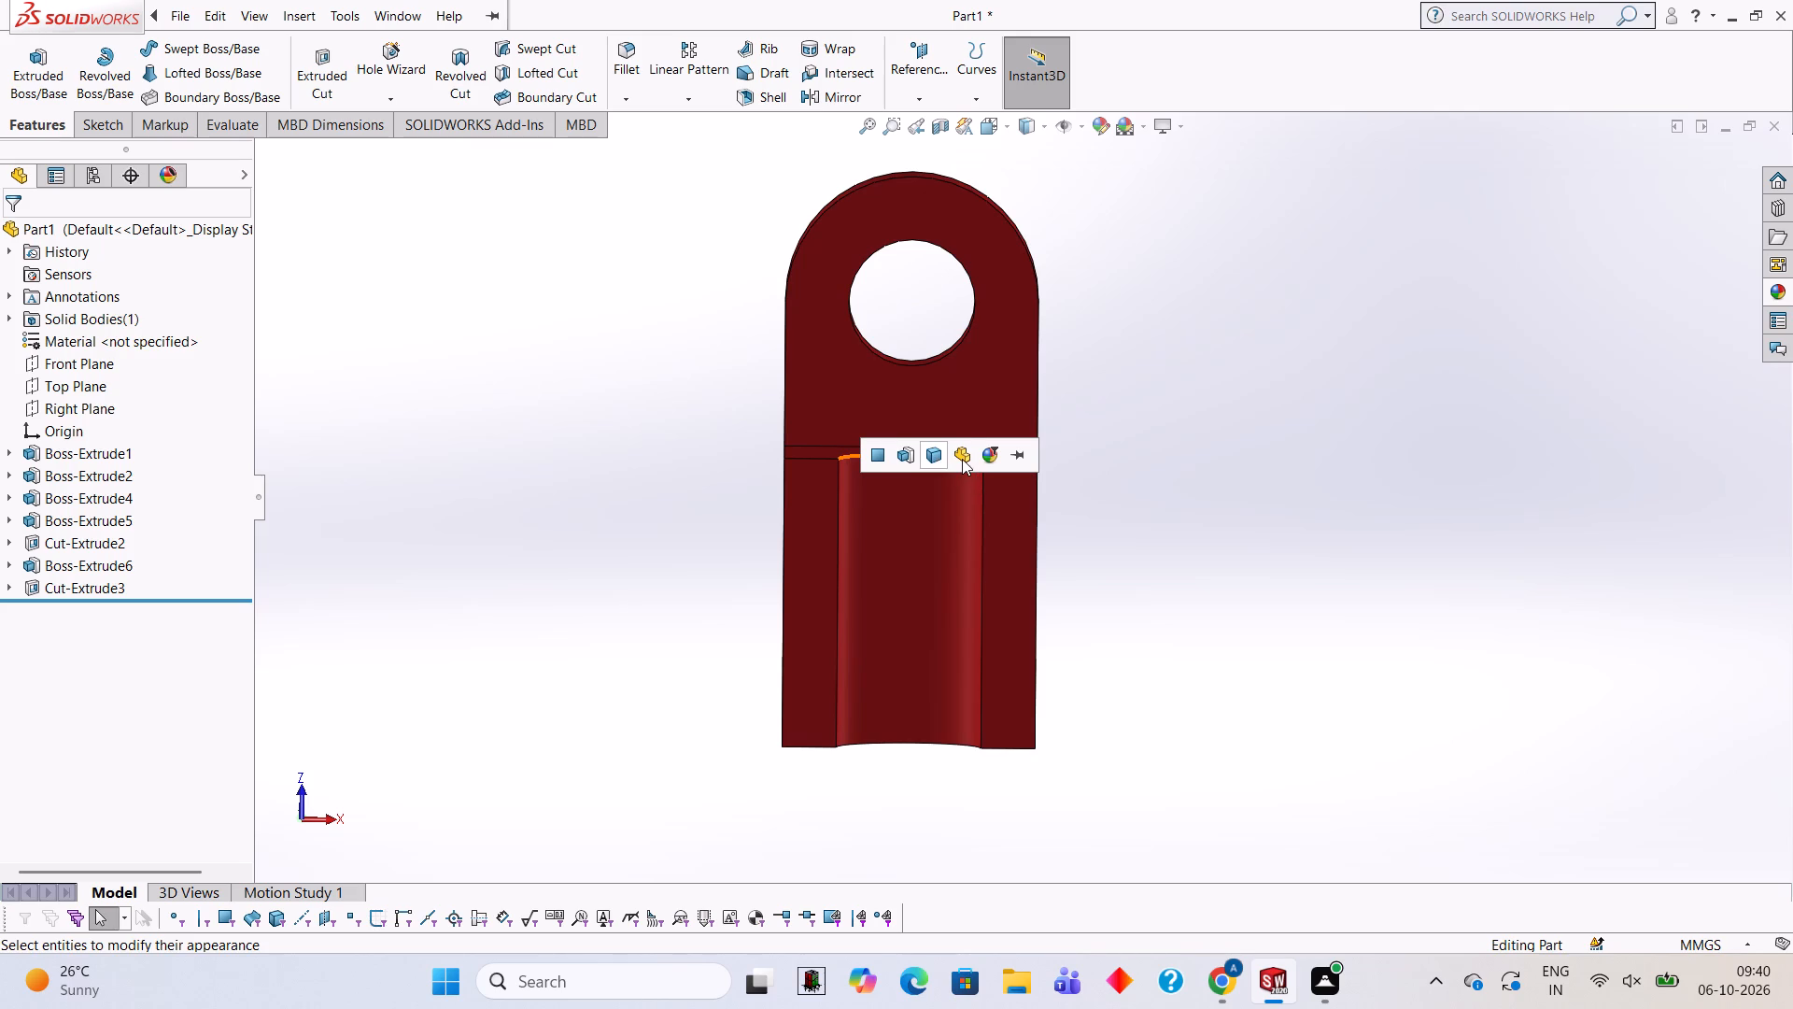
click(928, 457)
Apply the solid Yellow appearance to the curved surface of the semicircular bottom cut.
click(1772, 283)
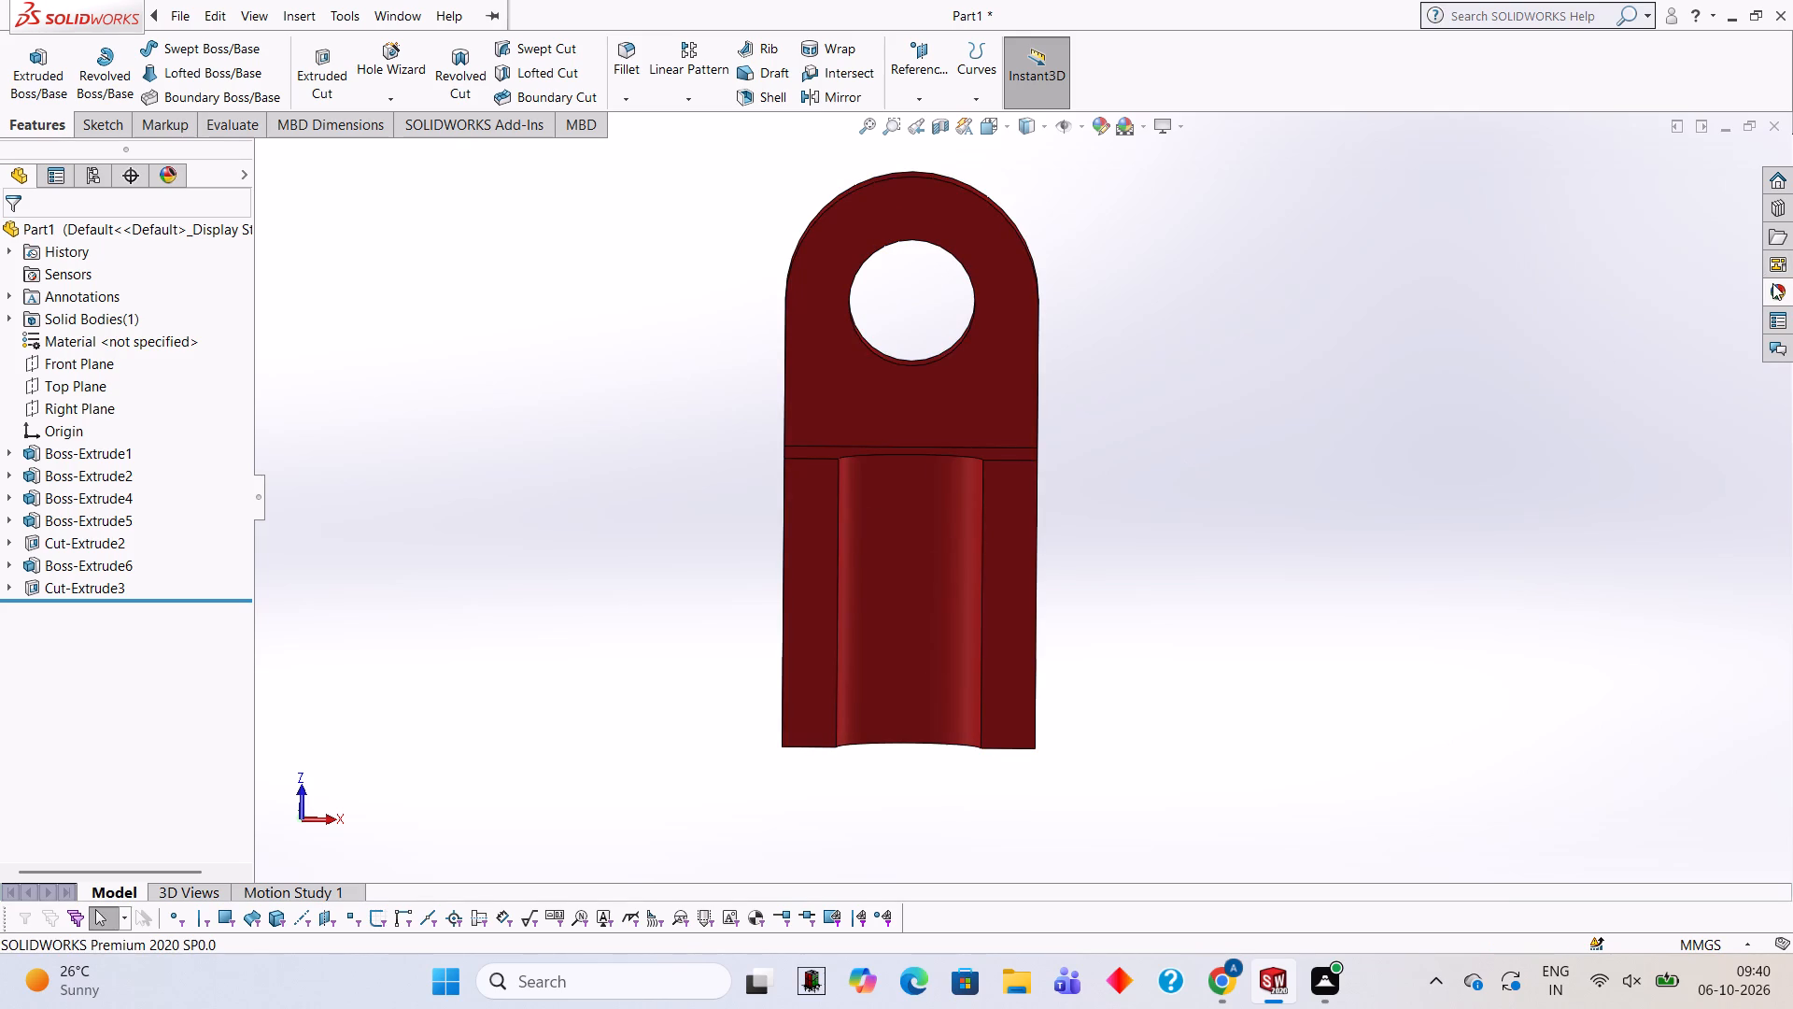
scroll(1604, 726, down, 1)
drag(1603, 722, 1382, 695)
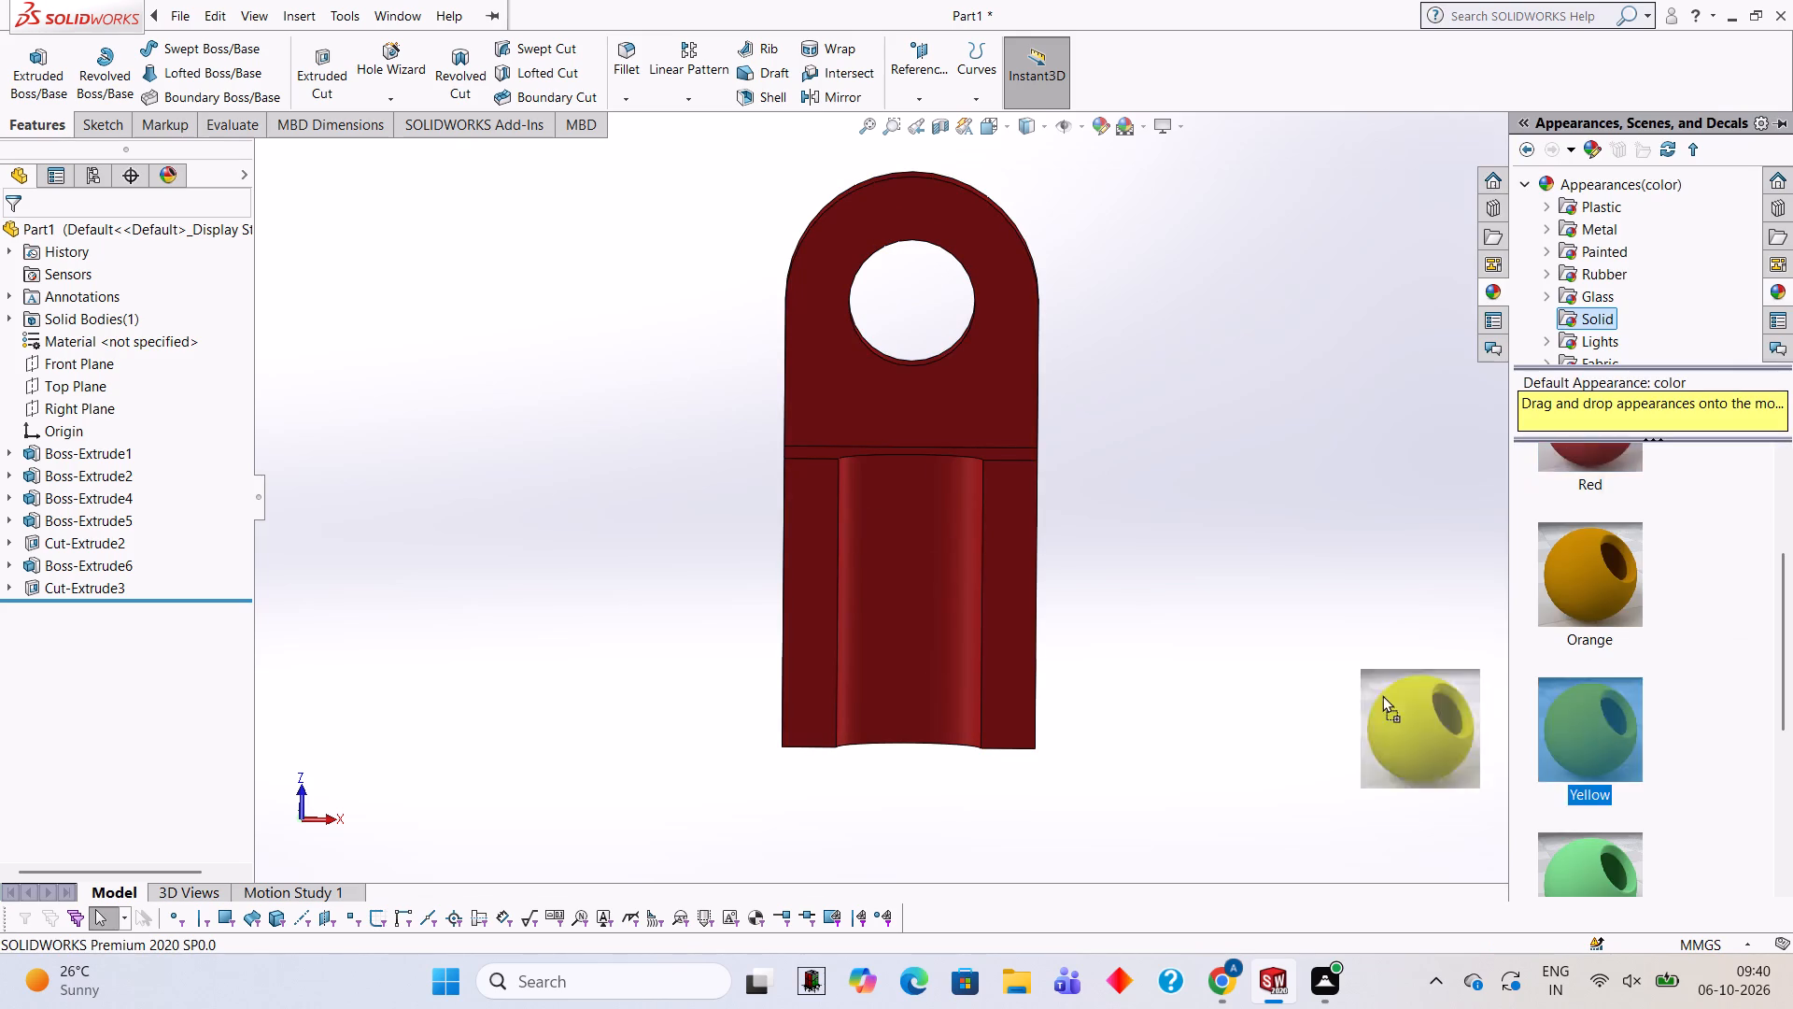
drag(1382, 695, 941, 499)
click(941, 499)
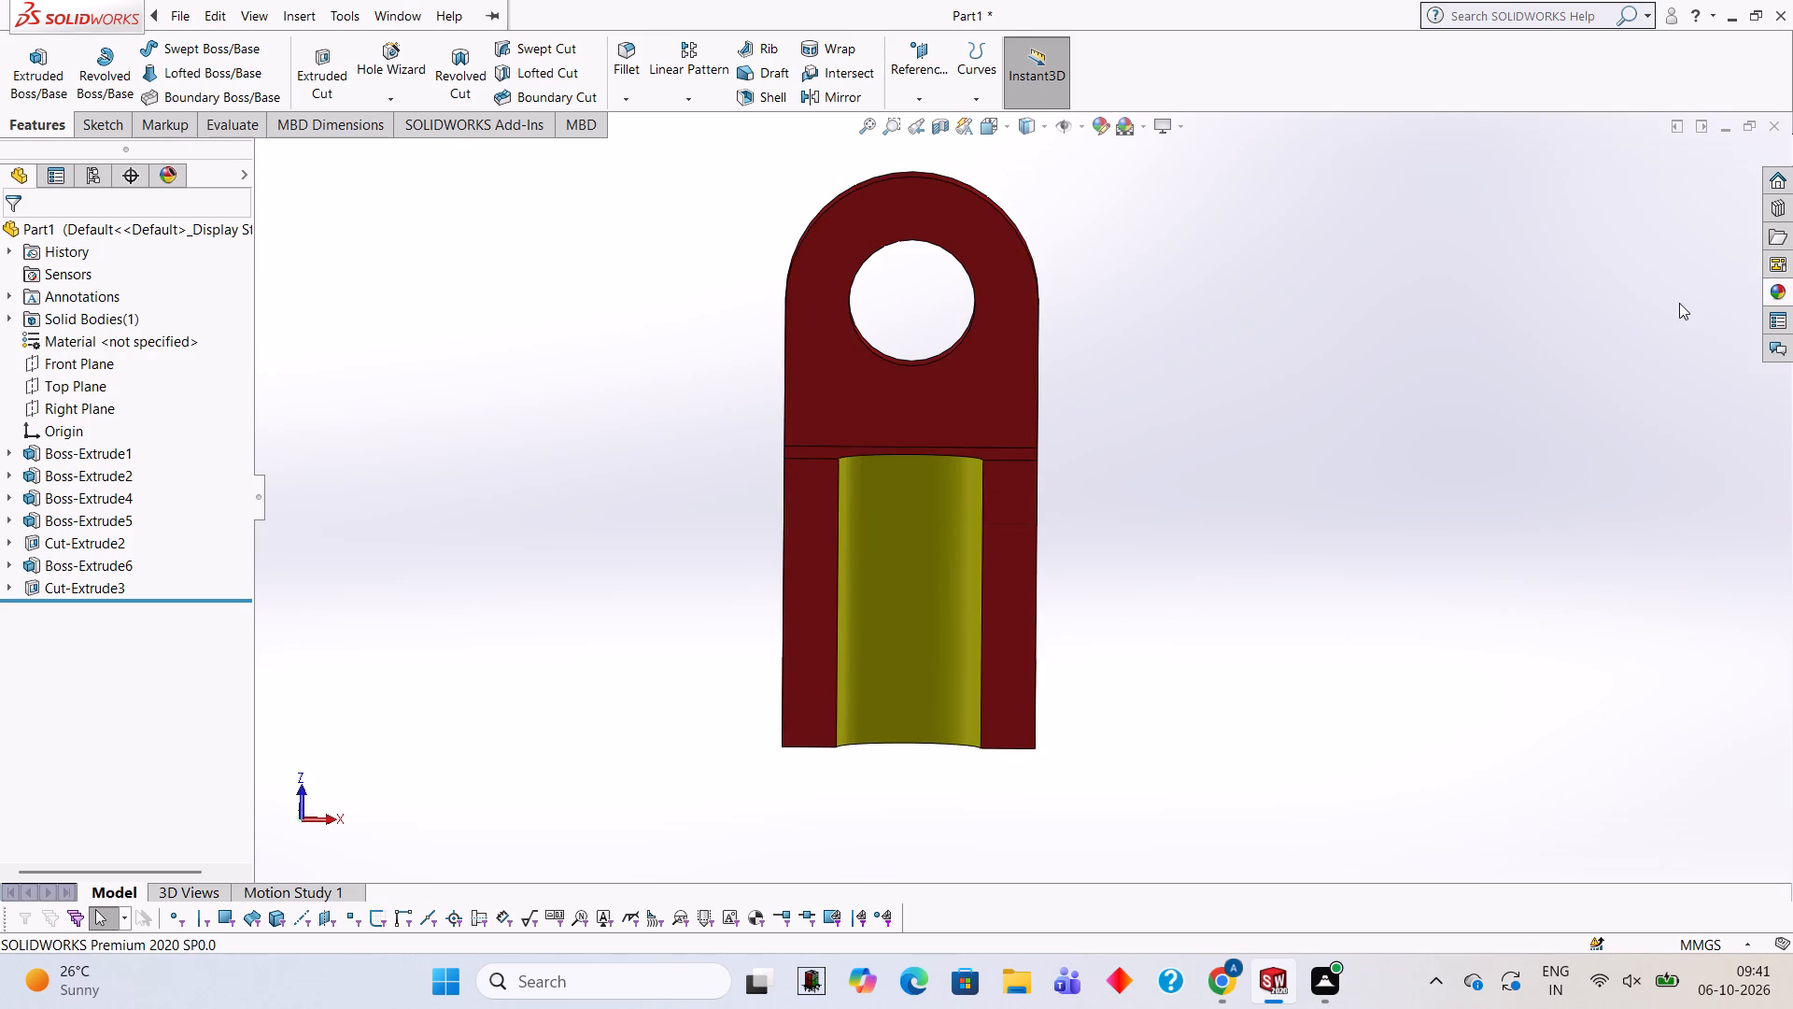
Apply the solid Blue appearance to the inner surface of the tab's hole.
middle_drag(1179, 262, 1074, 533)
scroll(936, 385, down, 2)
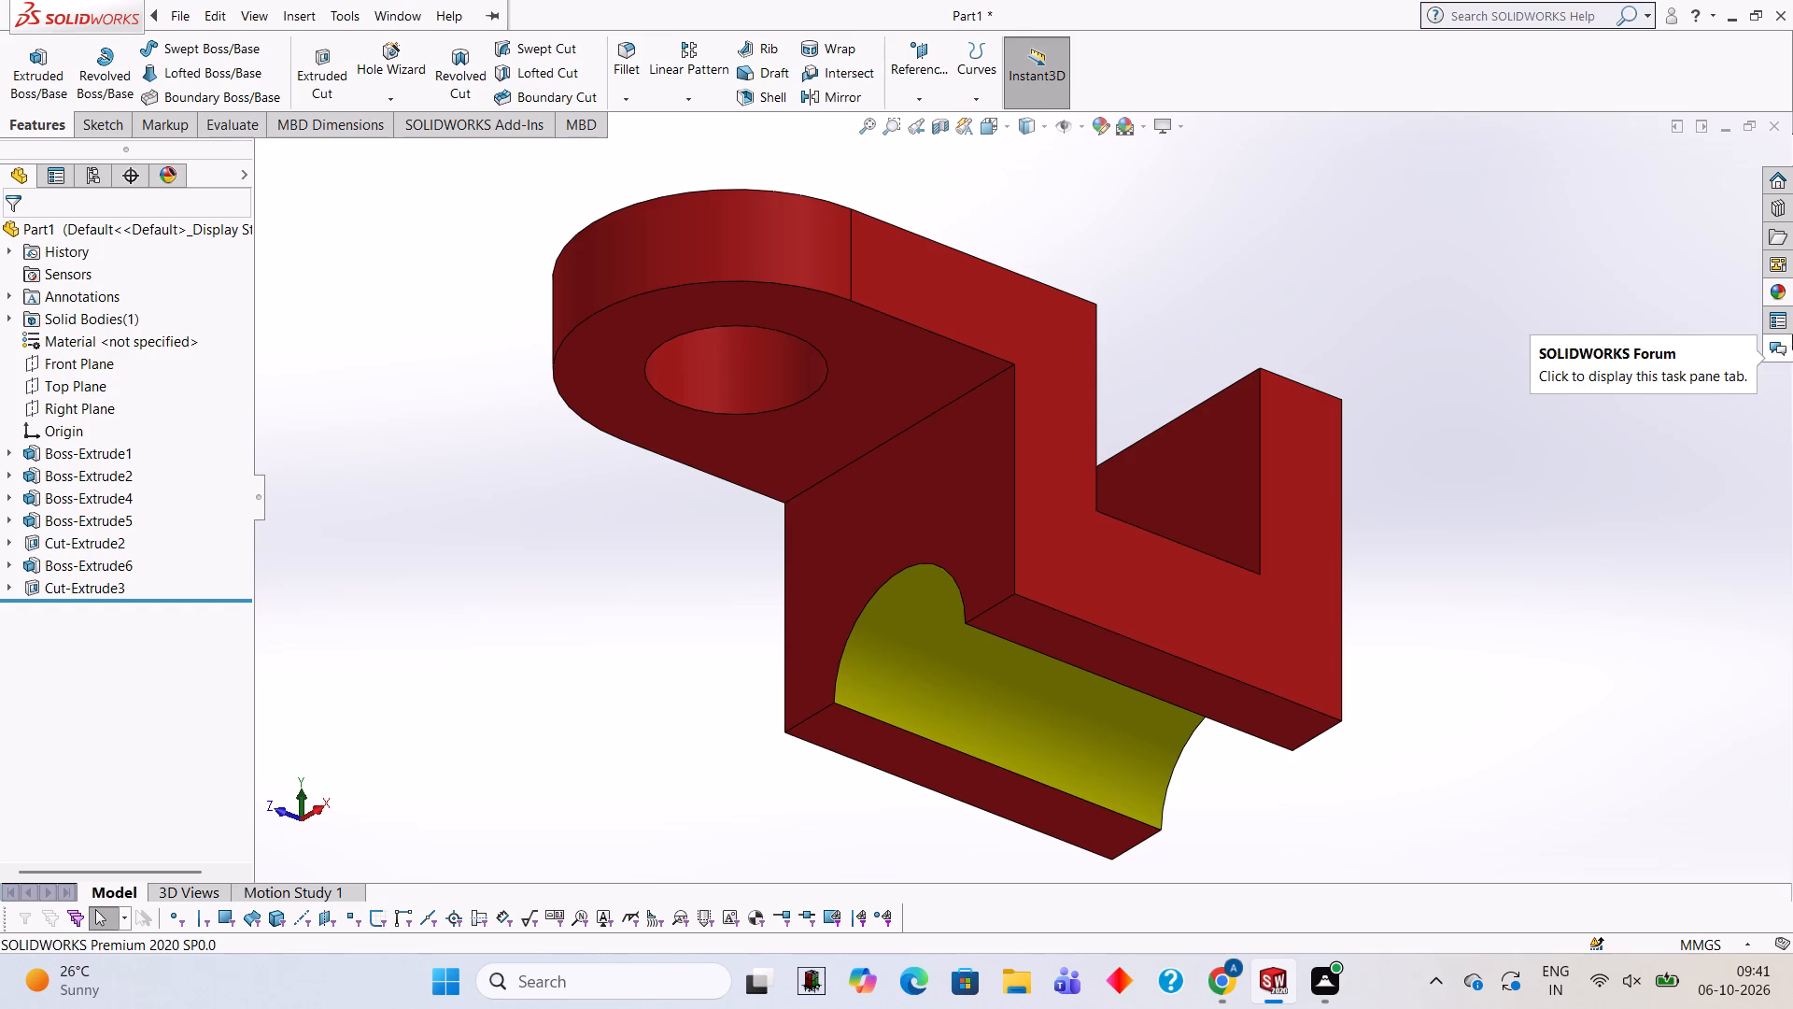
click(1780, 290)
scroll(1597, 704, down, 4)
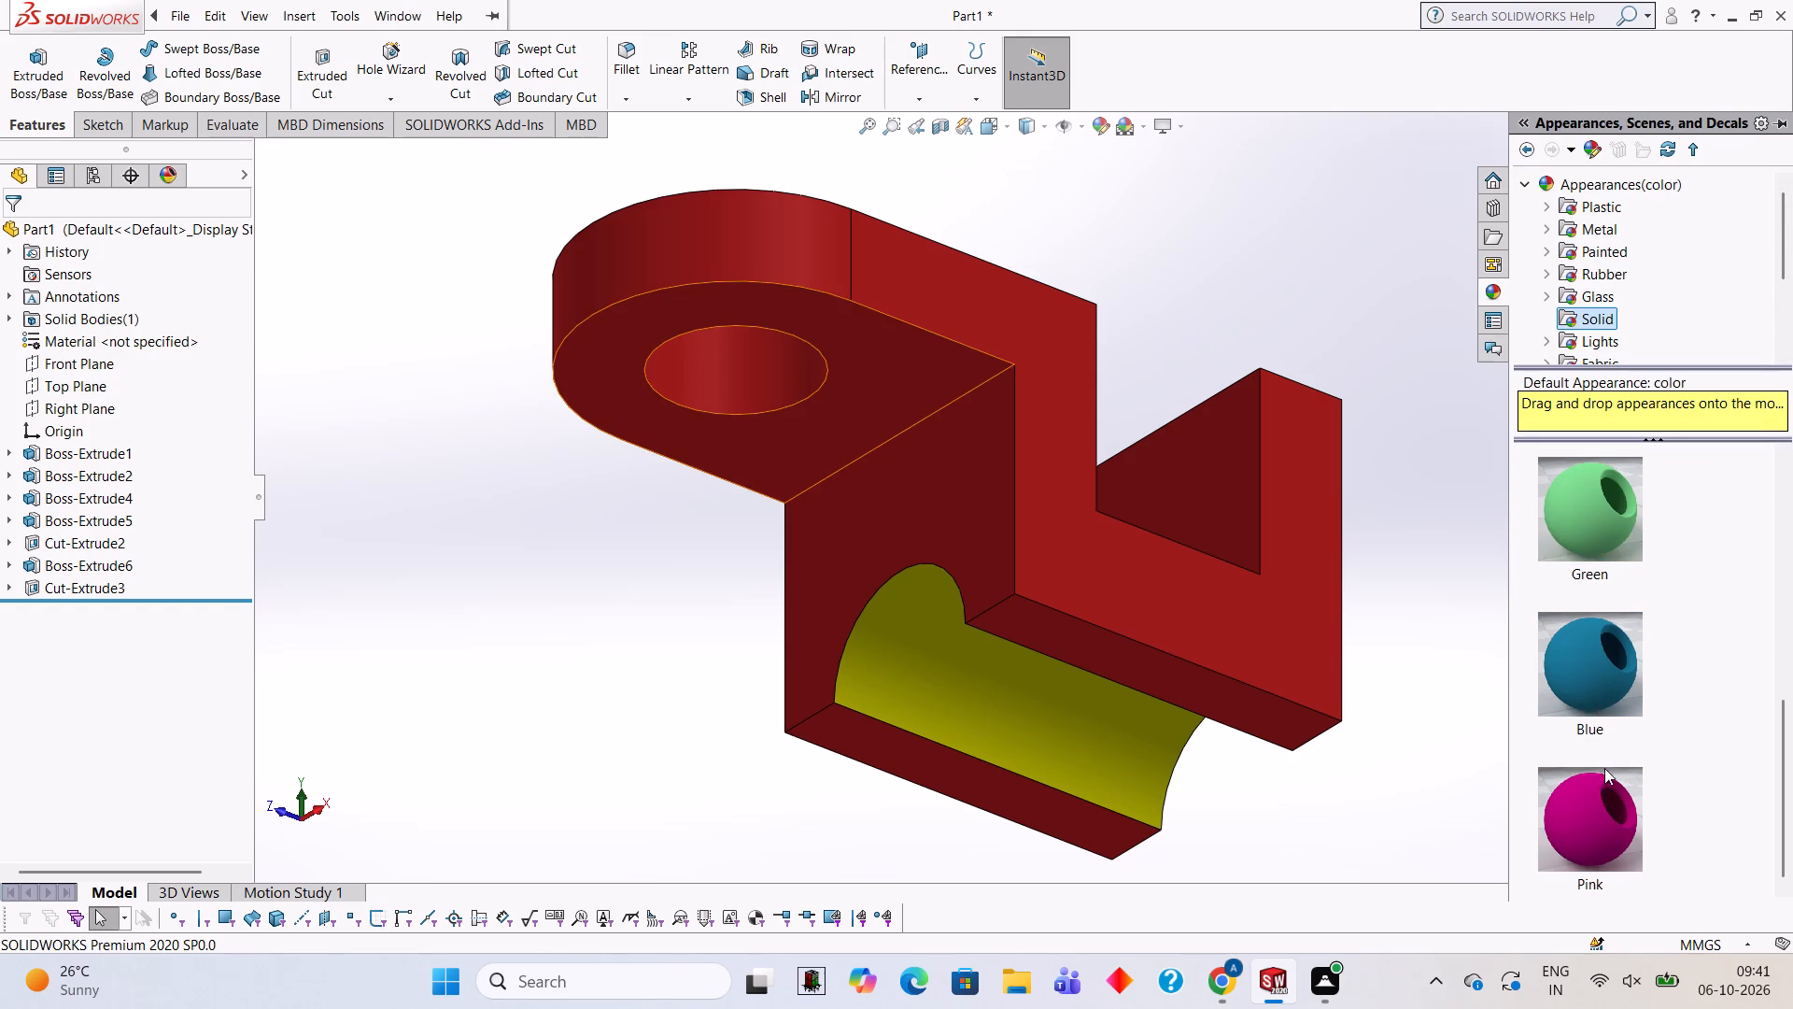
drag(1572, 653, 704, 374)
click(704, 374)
Examine the coloured block, its hole, the slot and the semicircular cut from several sides, dismissing the unsaved-document notification.
scroll(1266, 449, up, 3)
middle_drag(1263, 449, 1360, 411)
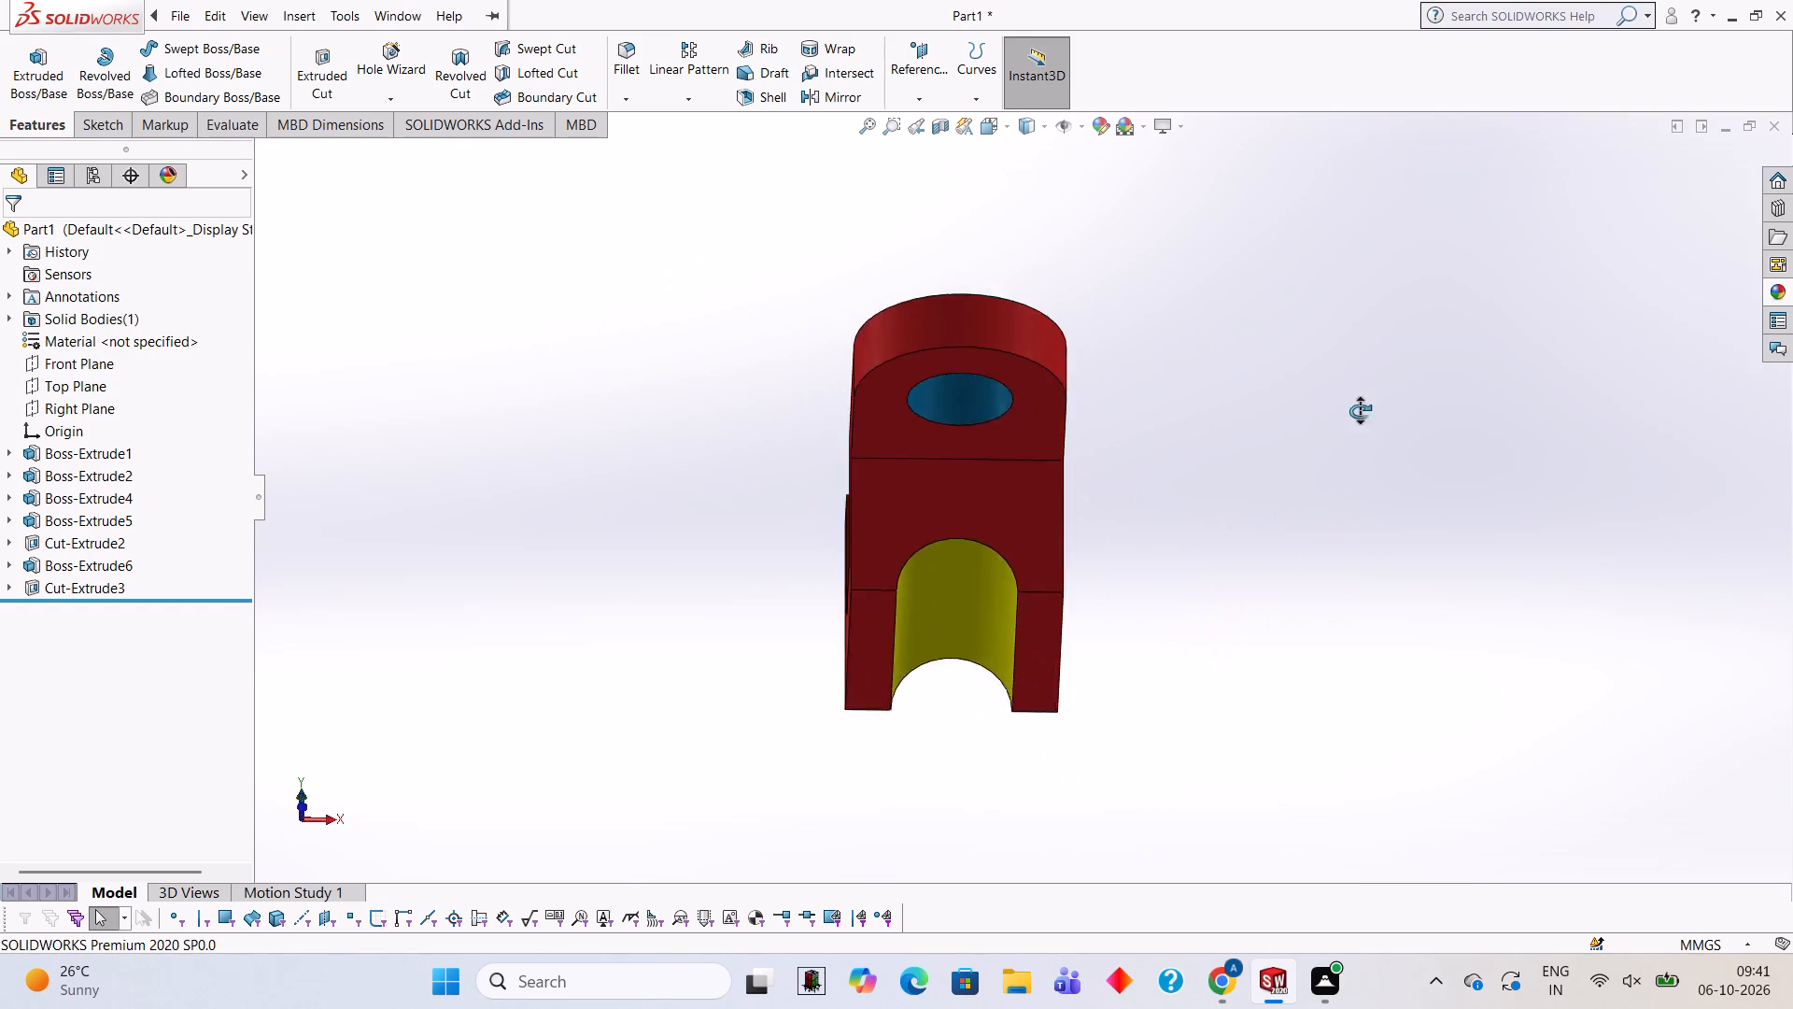
middle_drag(1360, 411, 1299, 360)
scroll(1077, 411, up, 1)
middle_drag(1078, 414, 1203, 628)
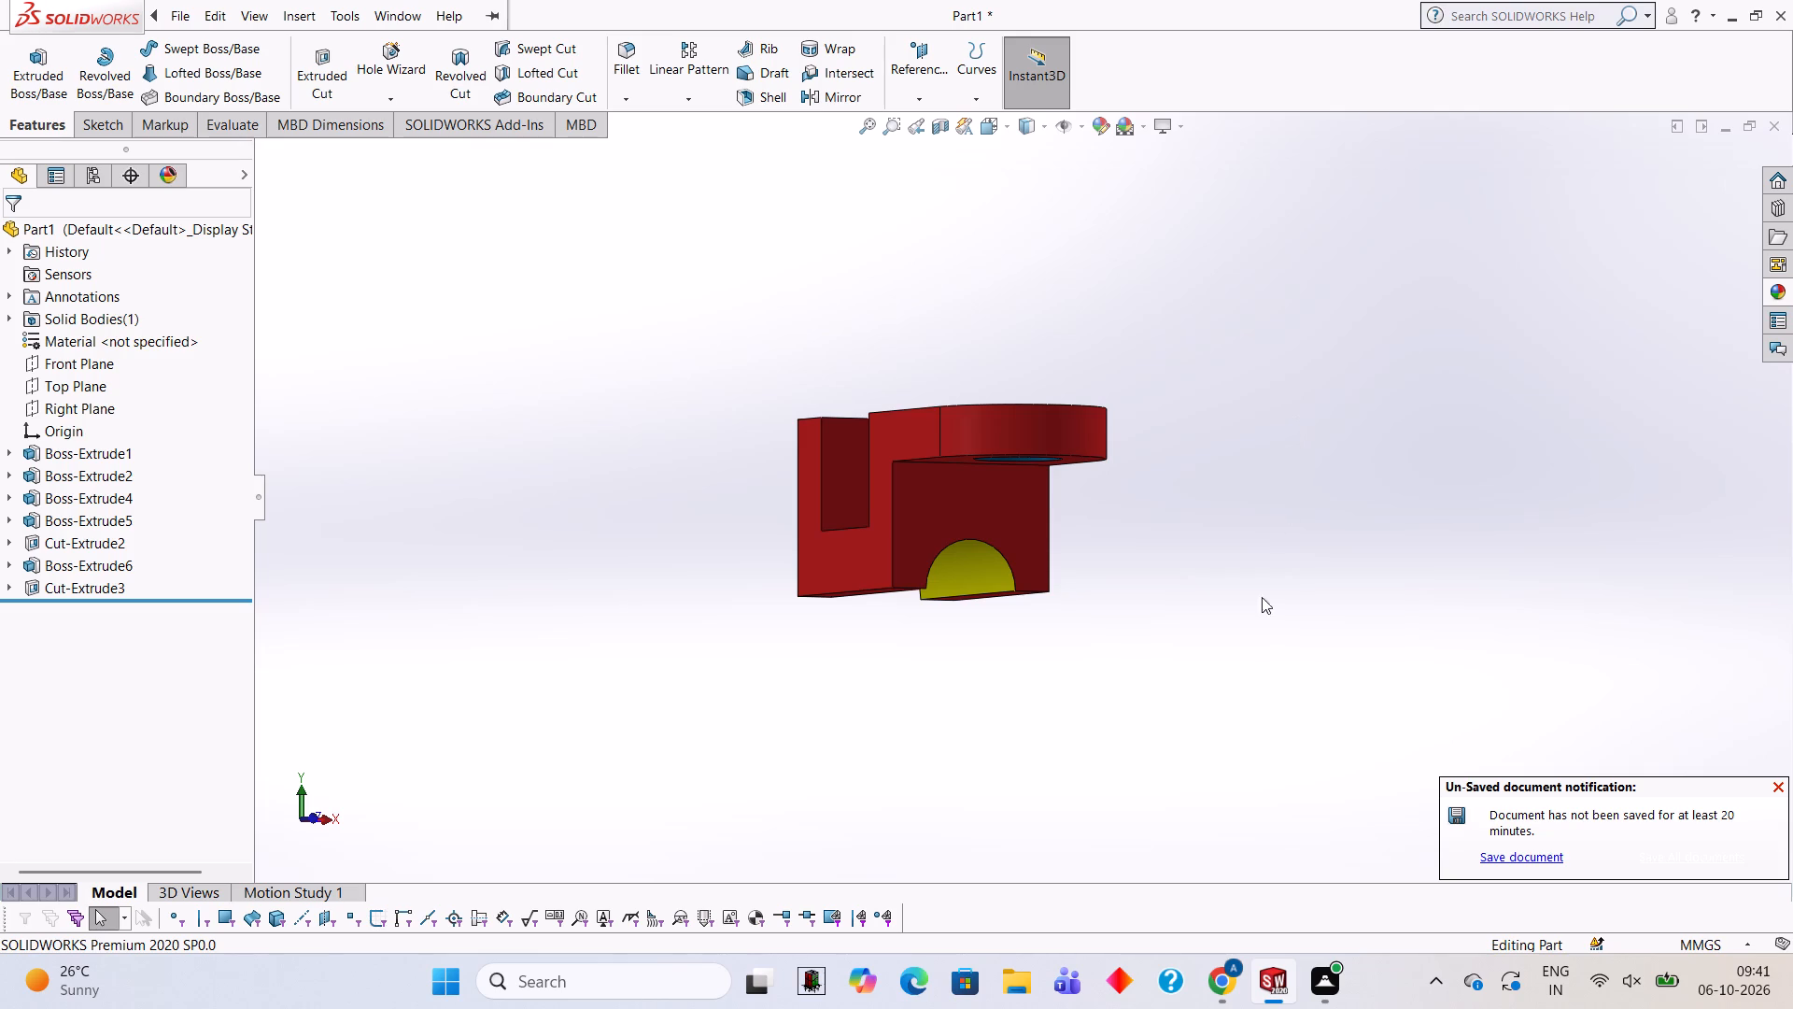
click(1777, 788)
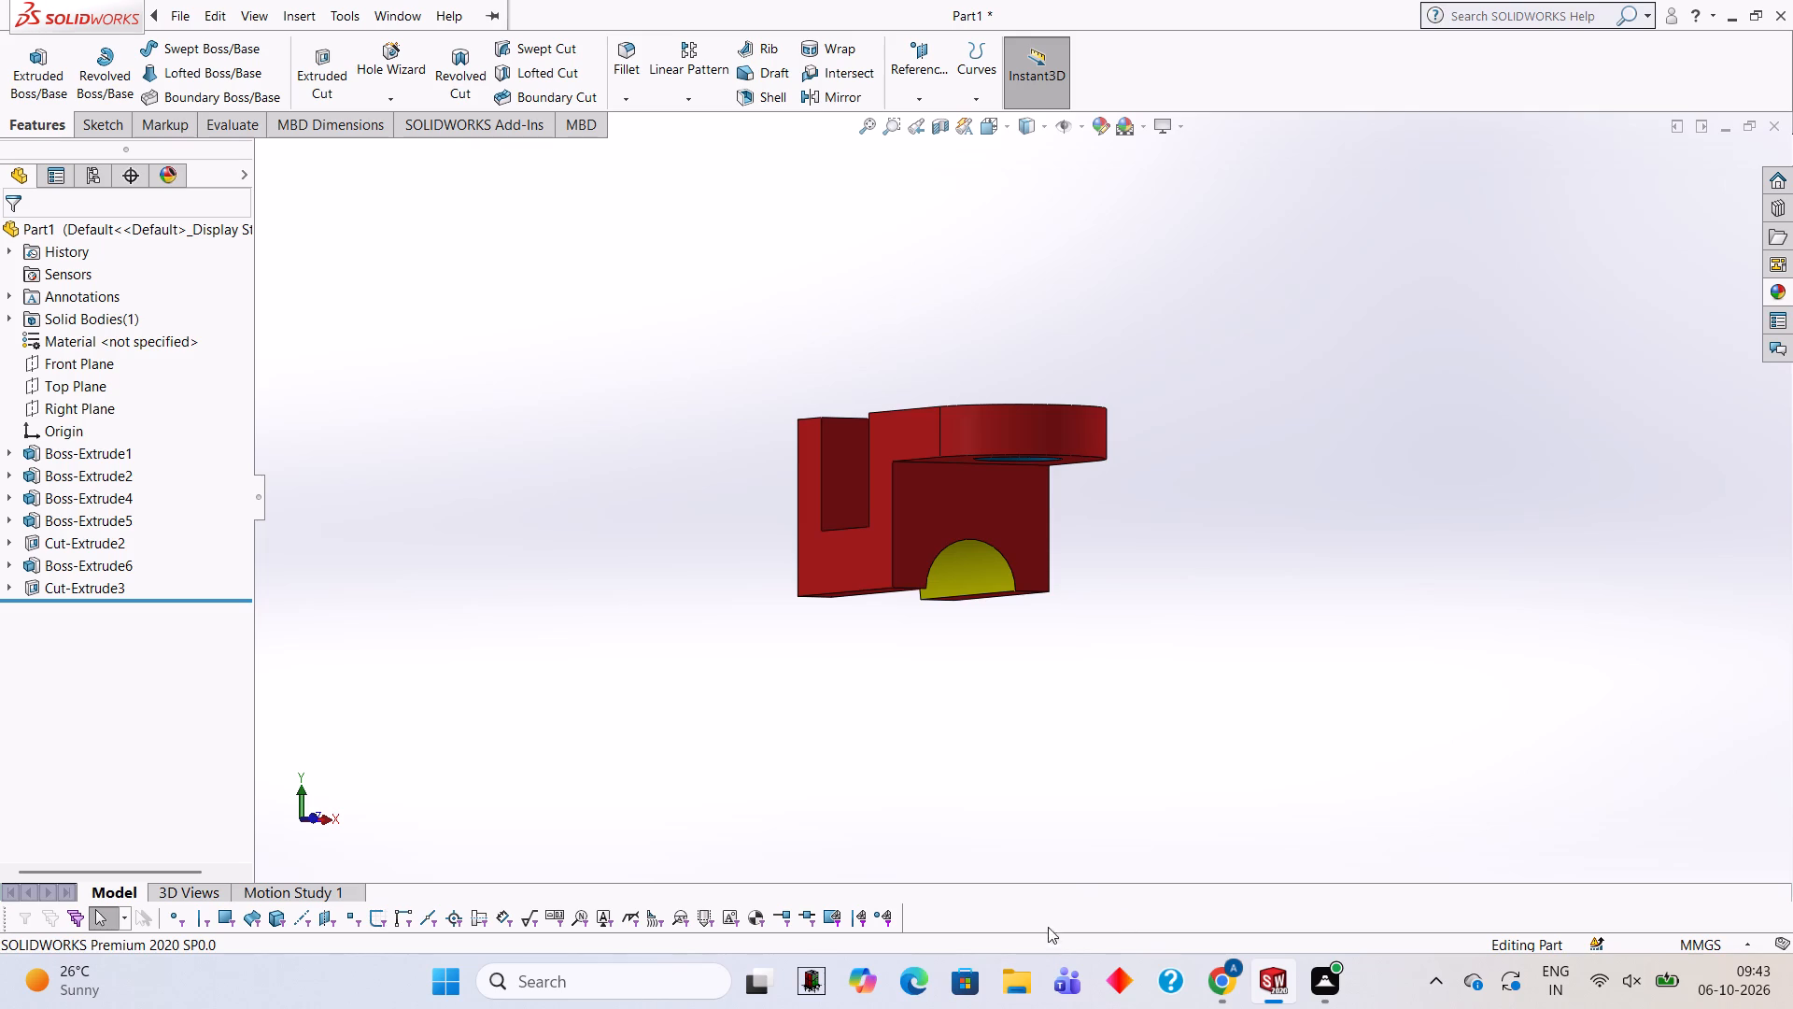
scroll(1183, 572, down, 1)
middle_drag(1183, 572, 1301, 614)
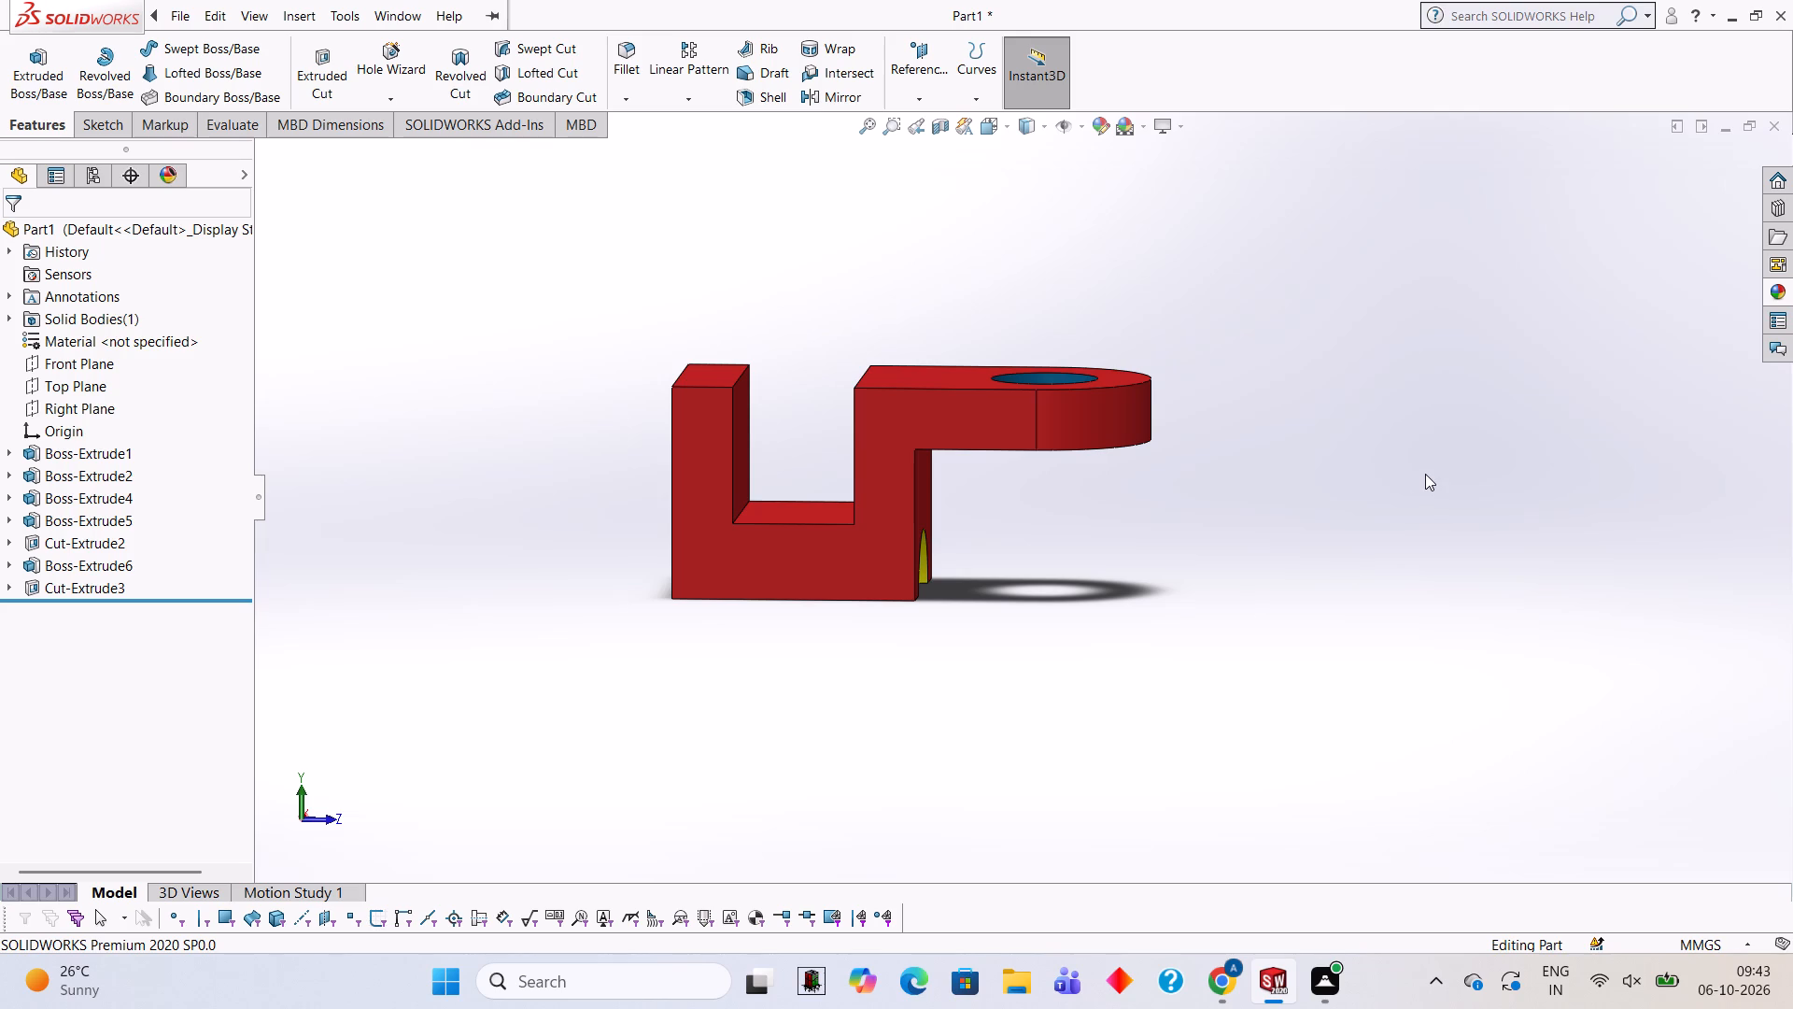
middle_drag(1342, 403, 1172, 326)
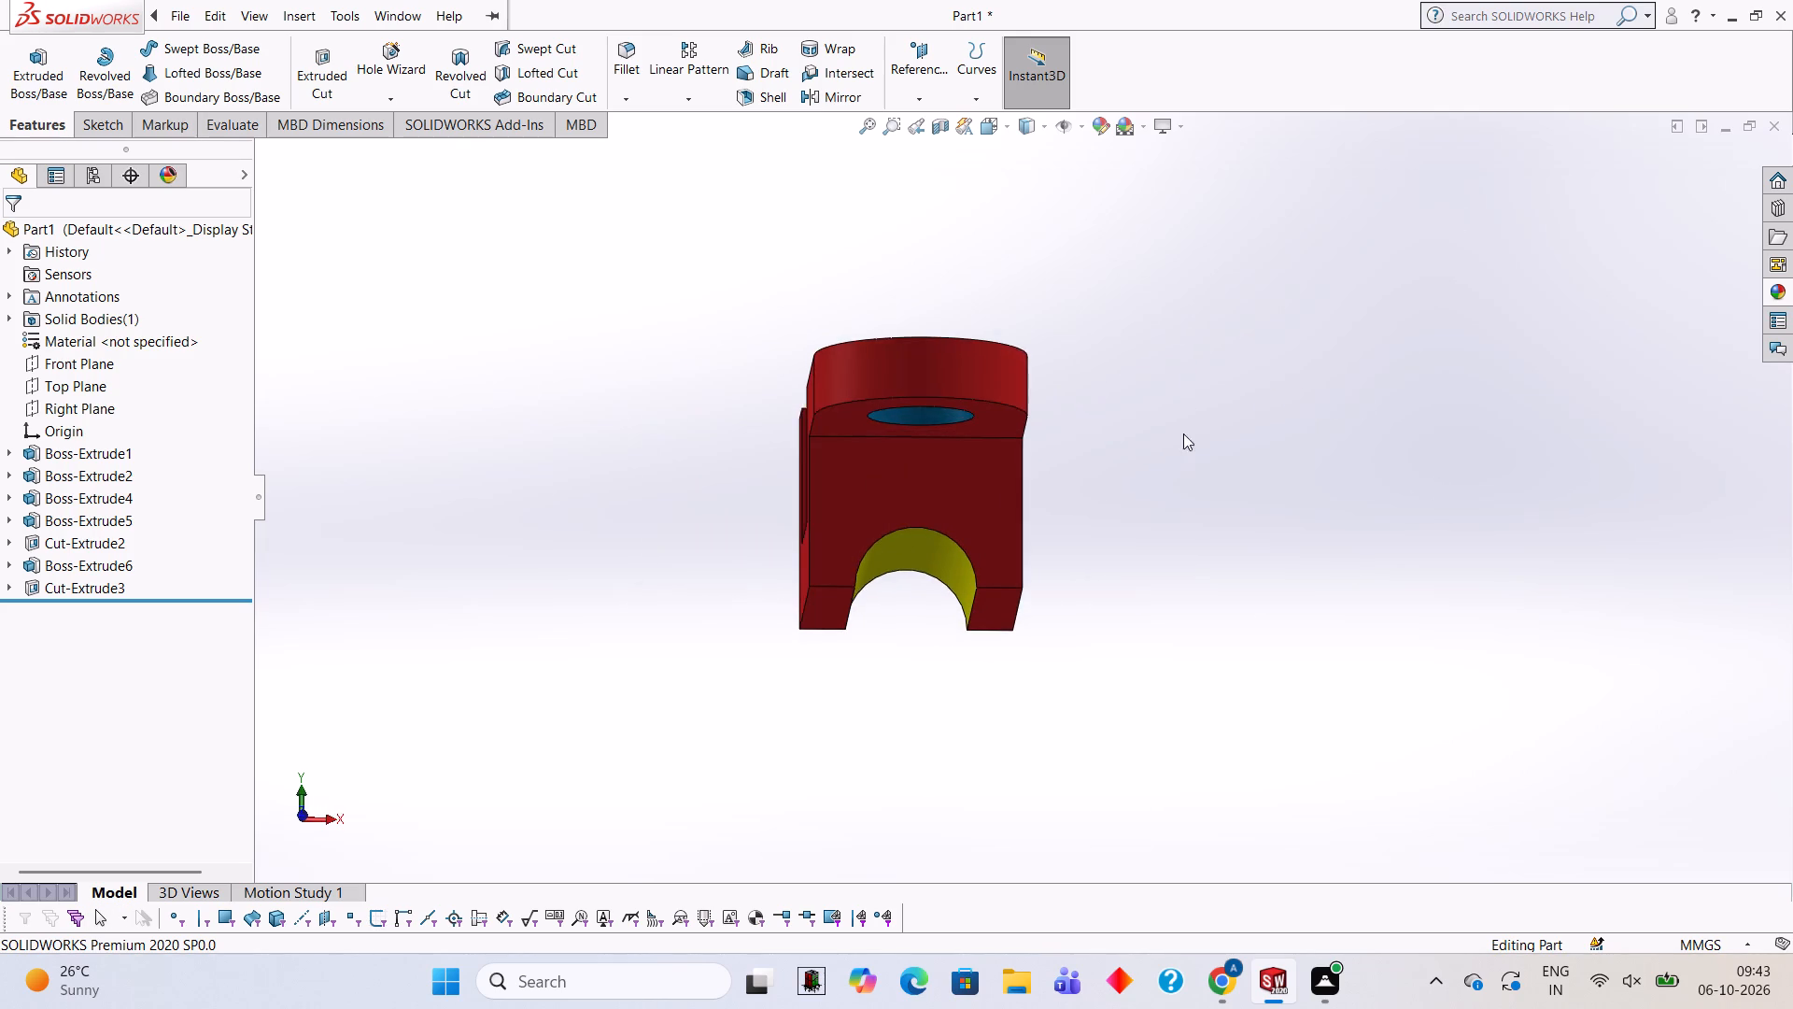
middle_drag(1184, 433, 1190, 386)
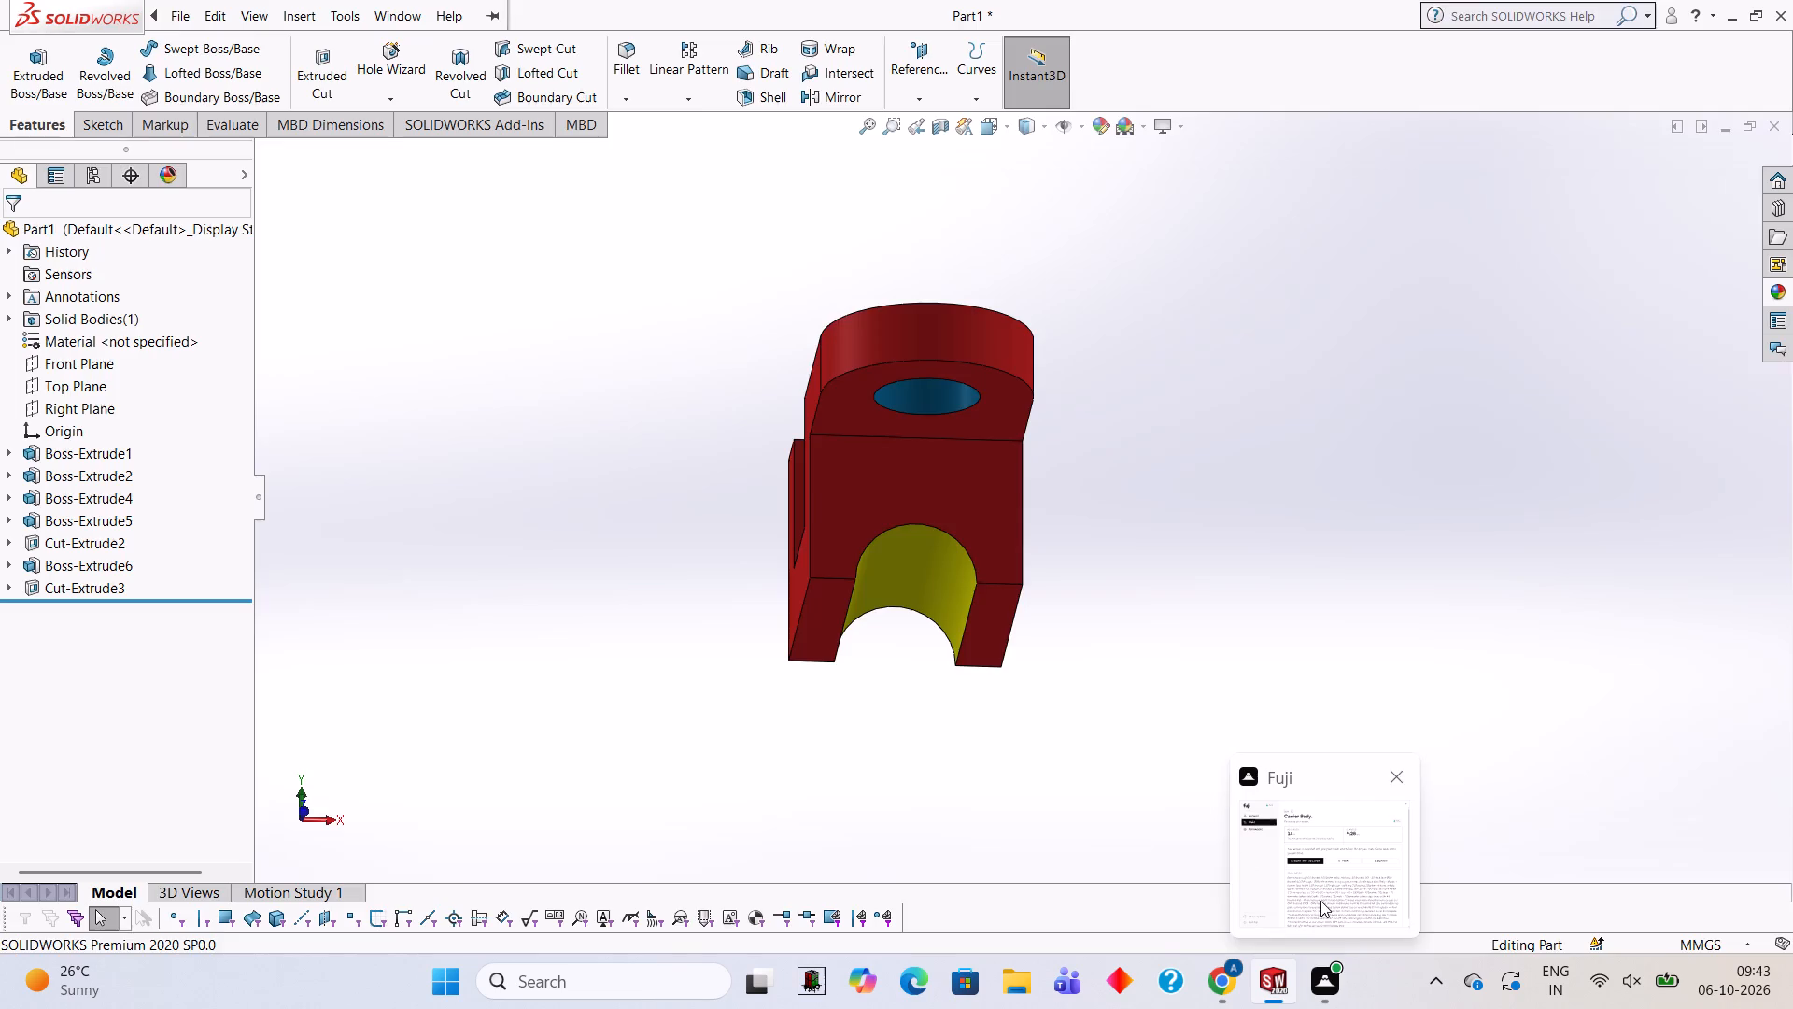
middle_drag(1066, 505, 1135, 433)
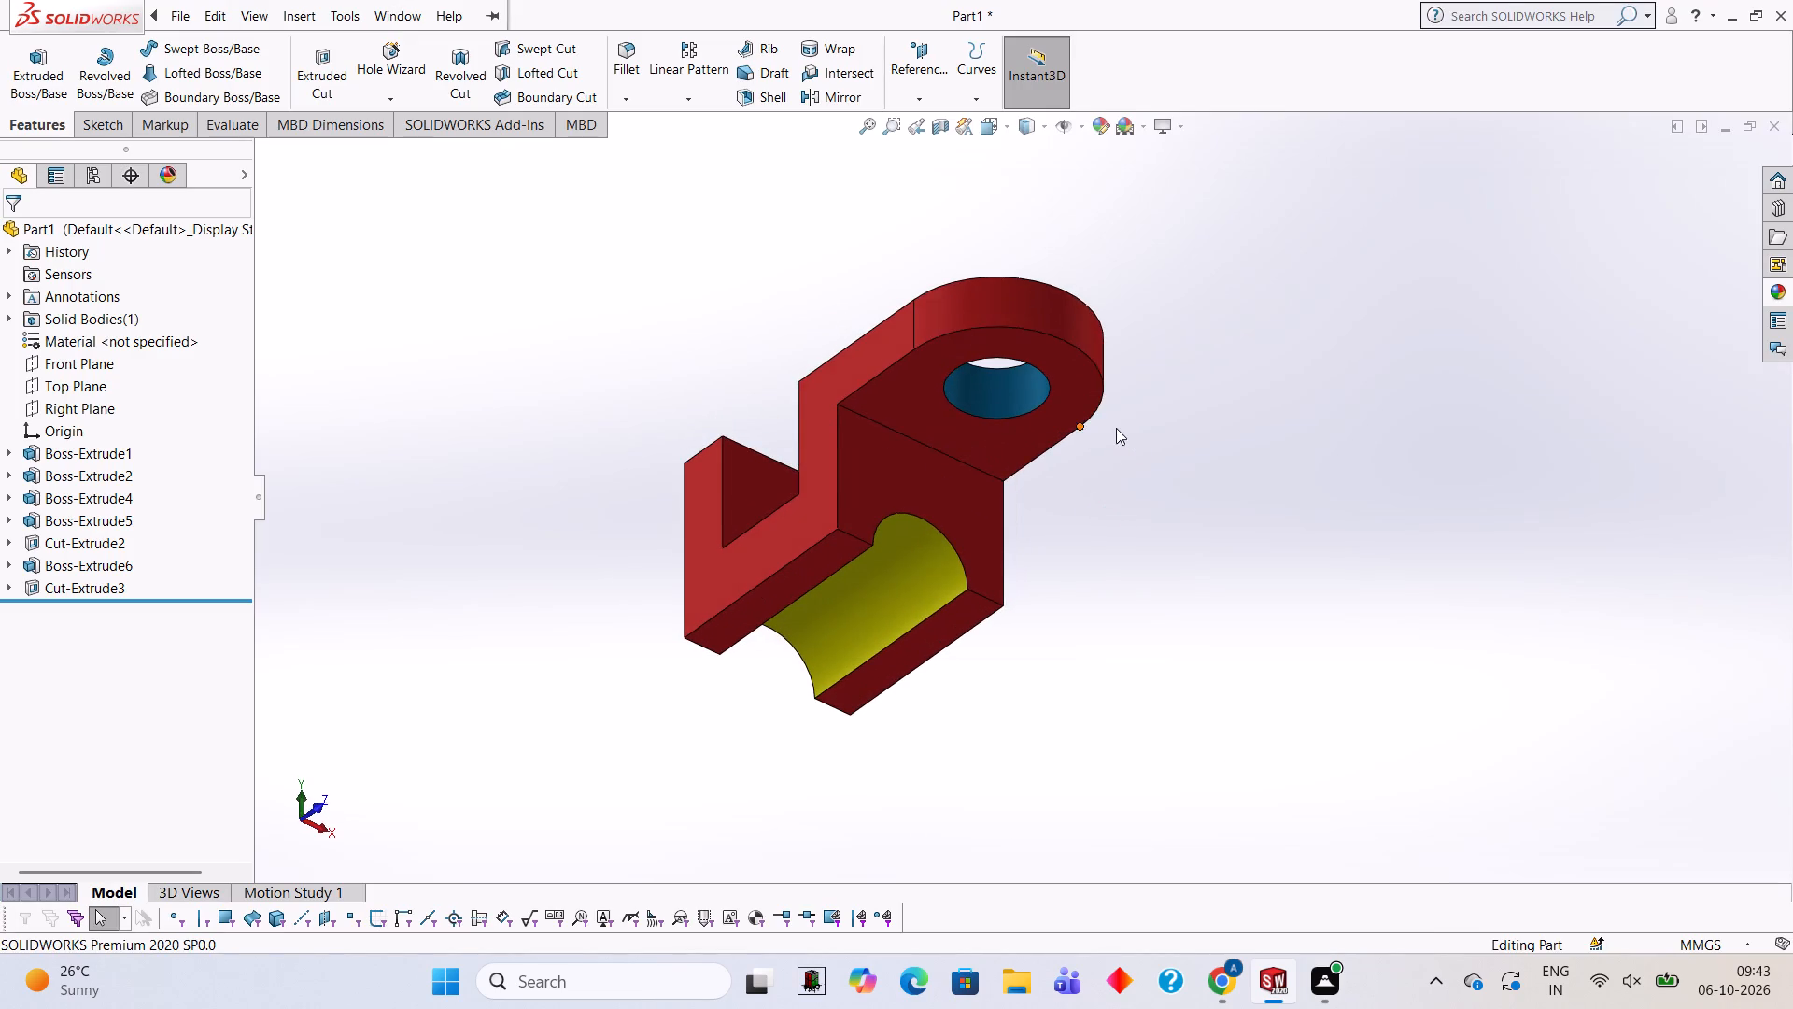
middle_drag(1115, 433, 1063, 429)
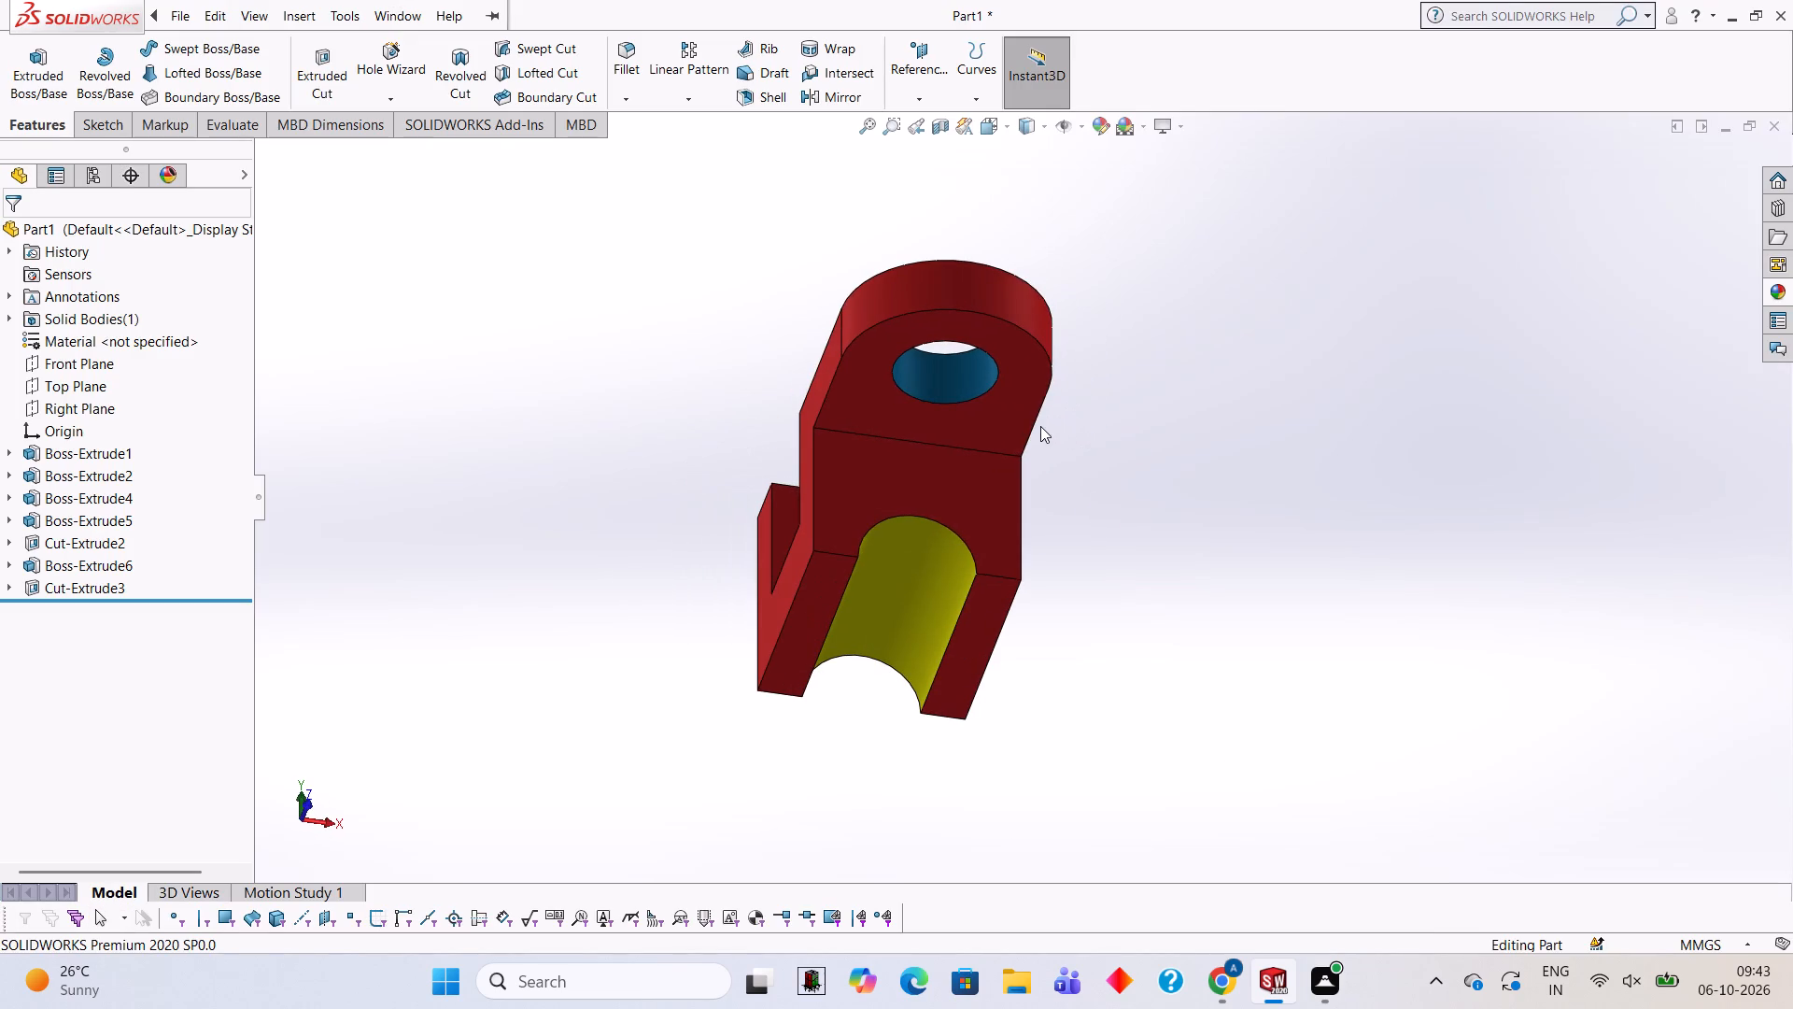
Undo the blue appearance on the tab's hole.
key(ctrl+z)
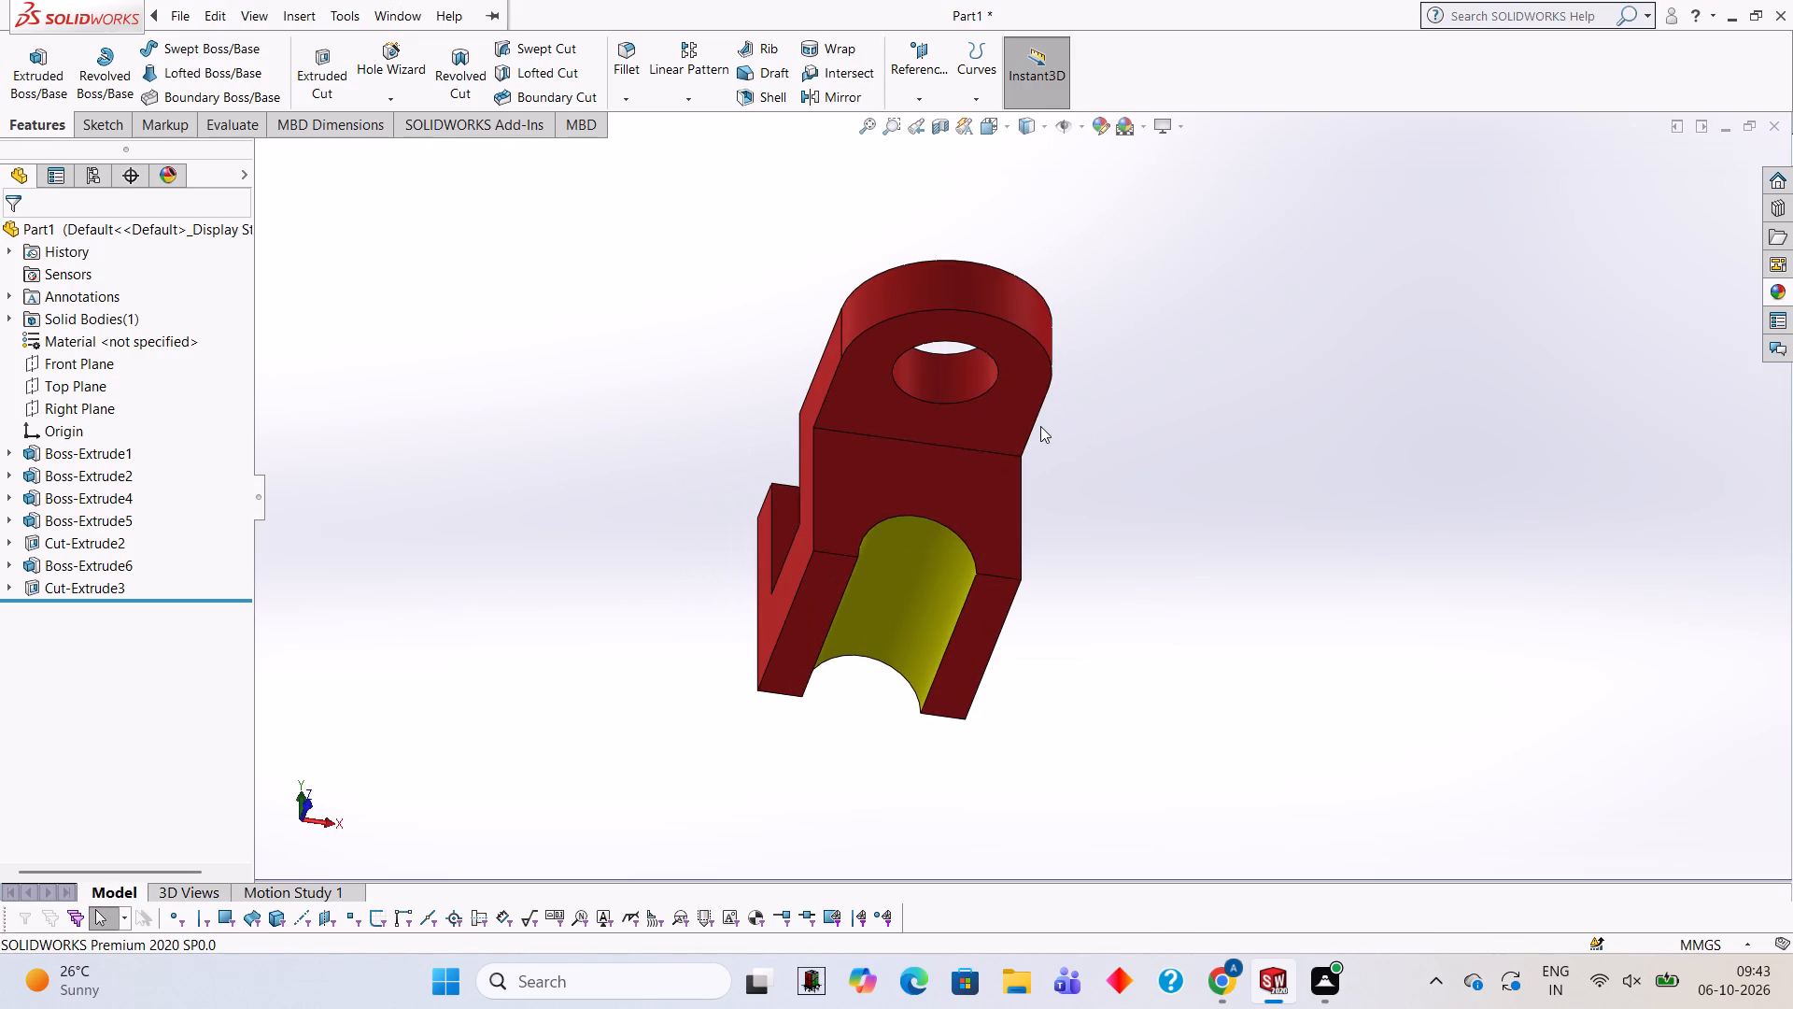
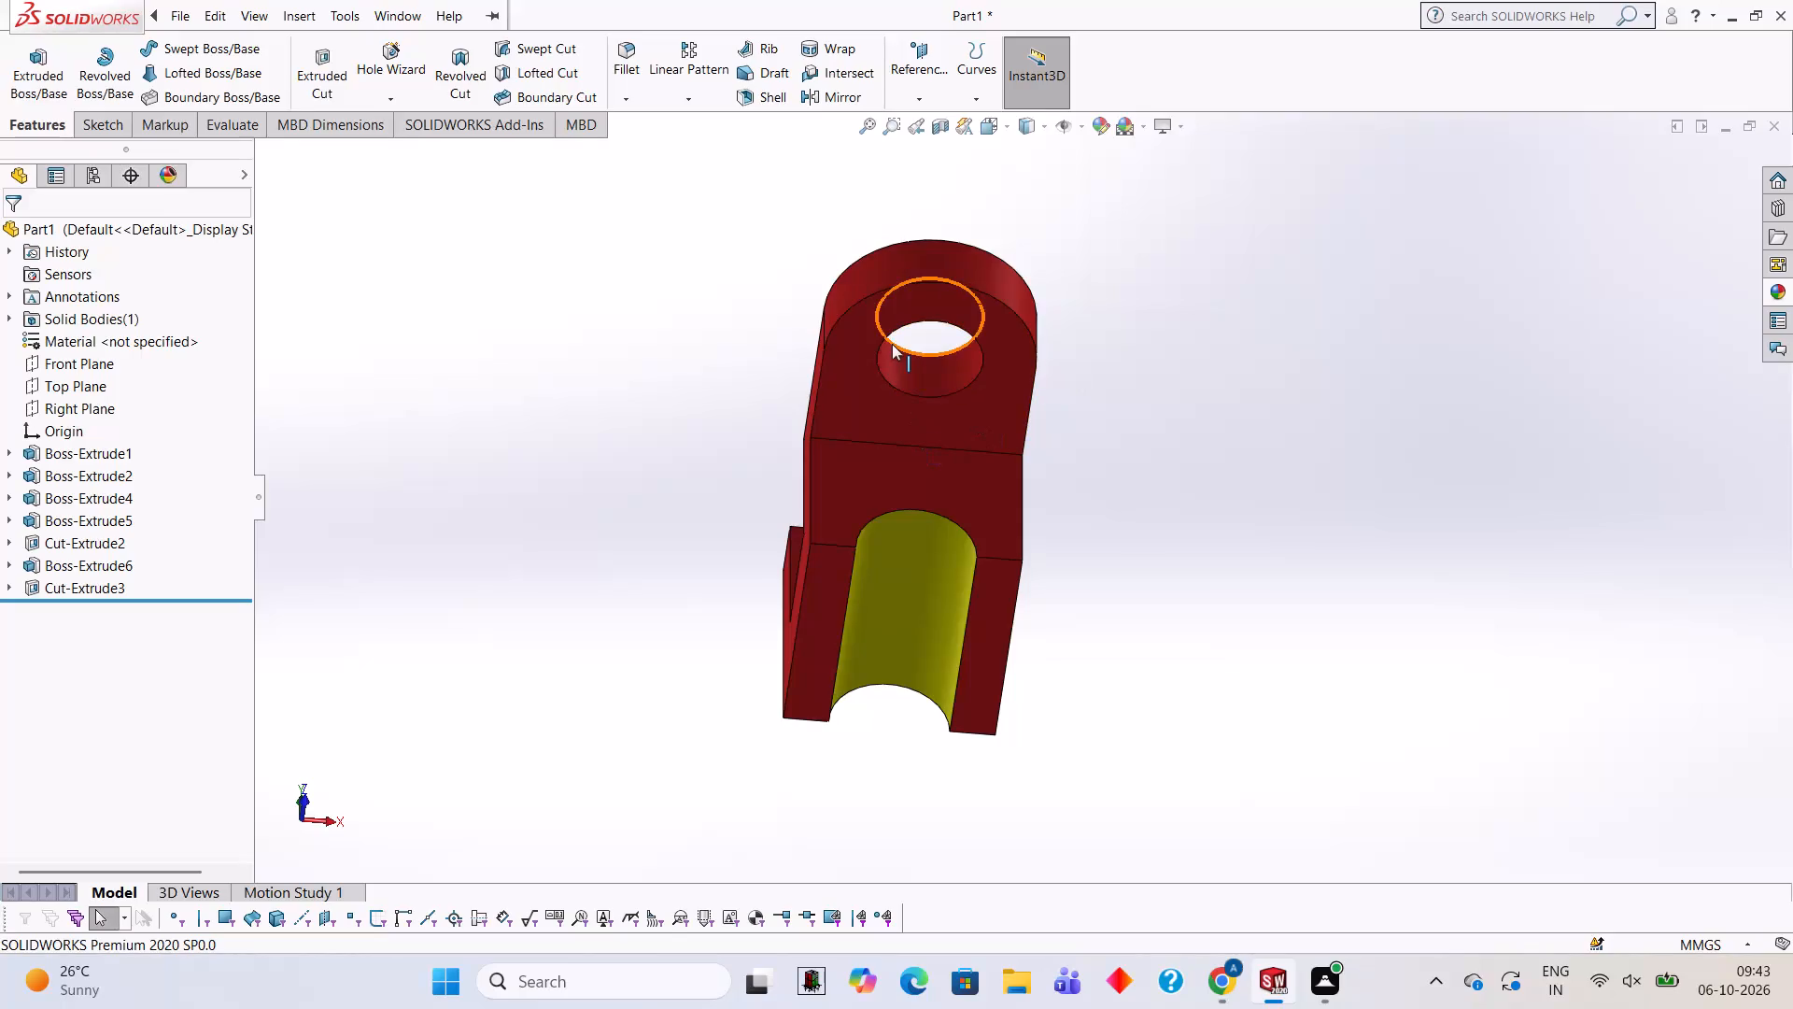
Save the part in the Documents folder as a SOLIDWORKS Part file named "carries body".
key(ctrl+s)
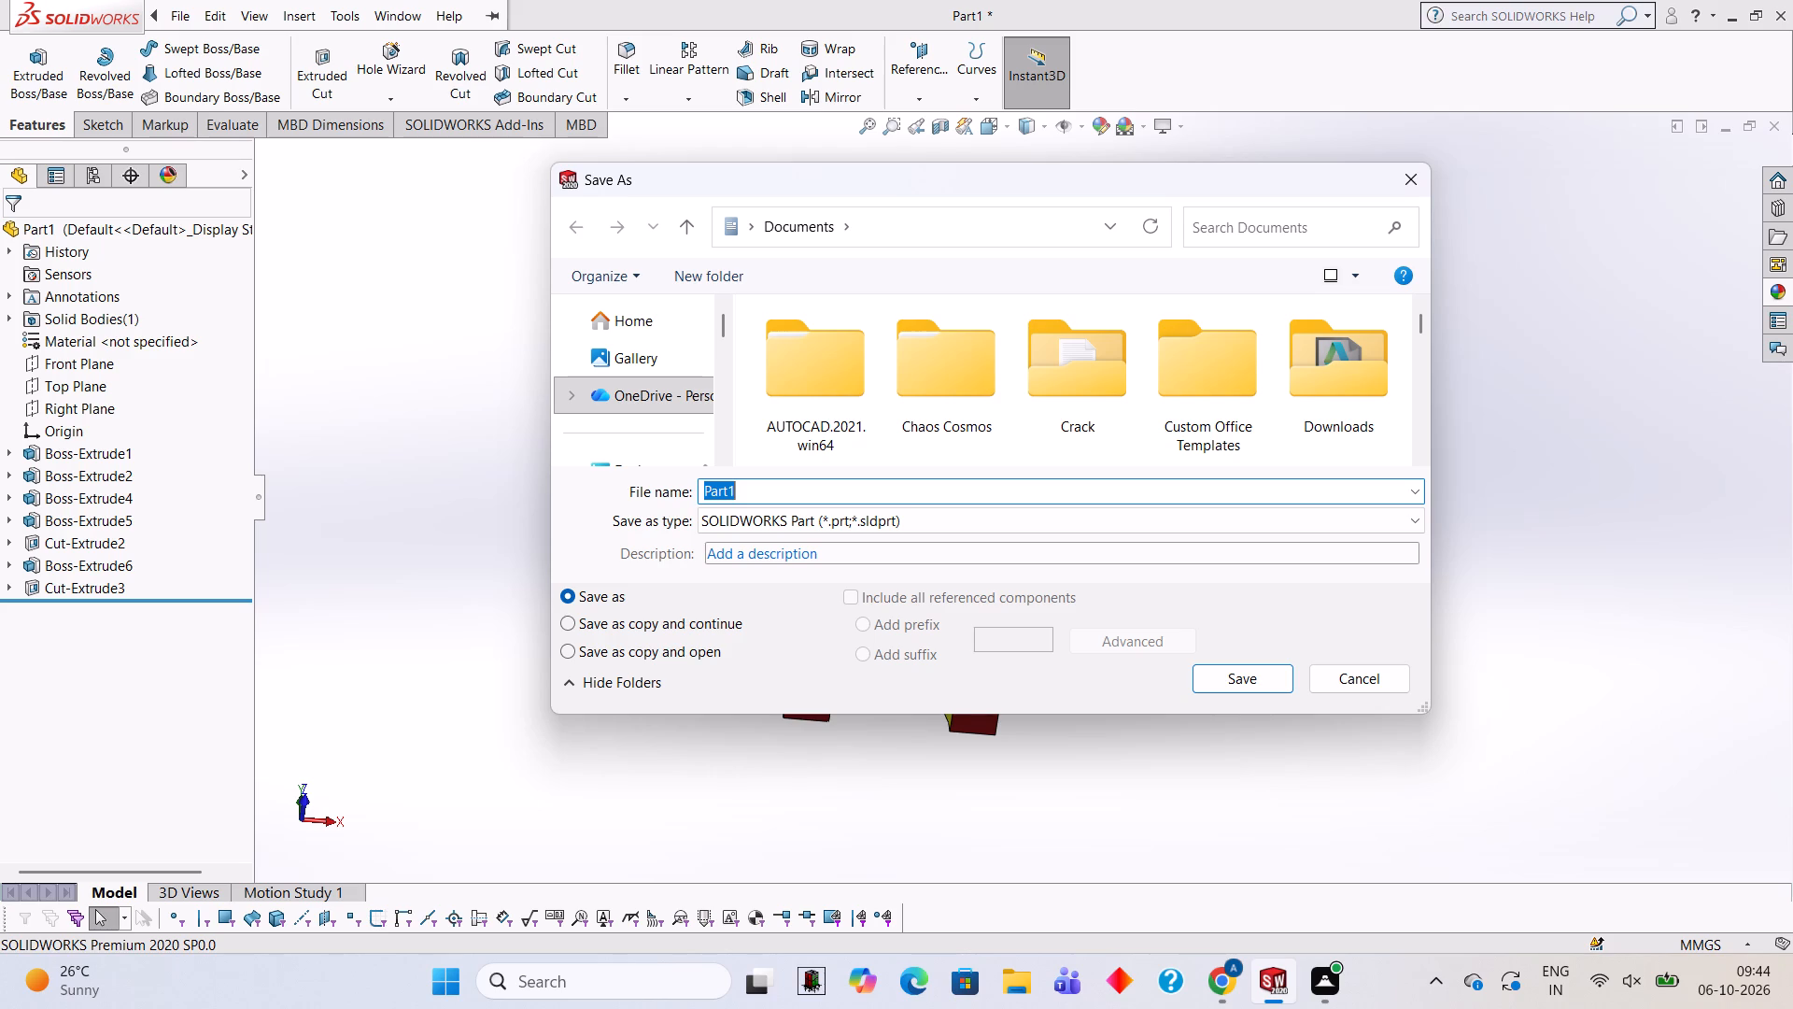
text(catt)
key(BackSpace)
key(BackSpace)
text(rr)
text(ie)
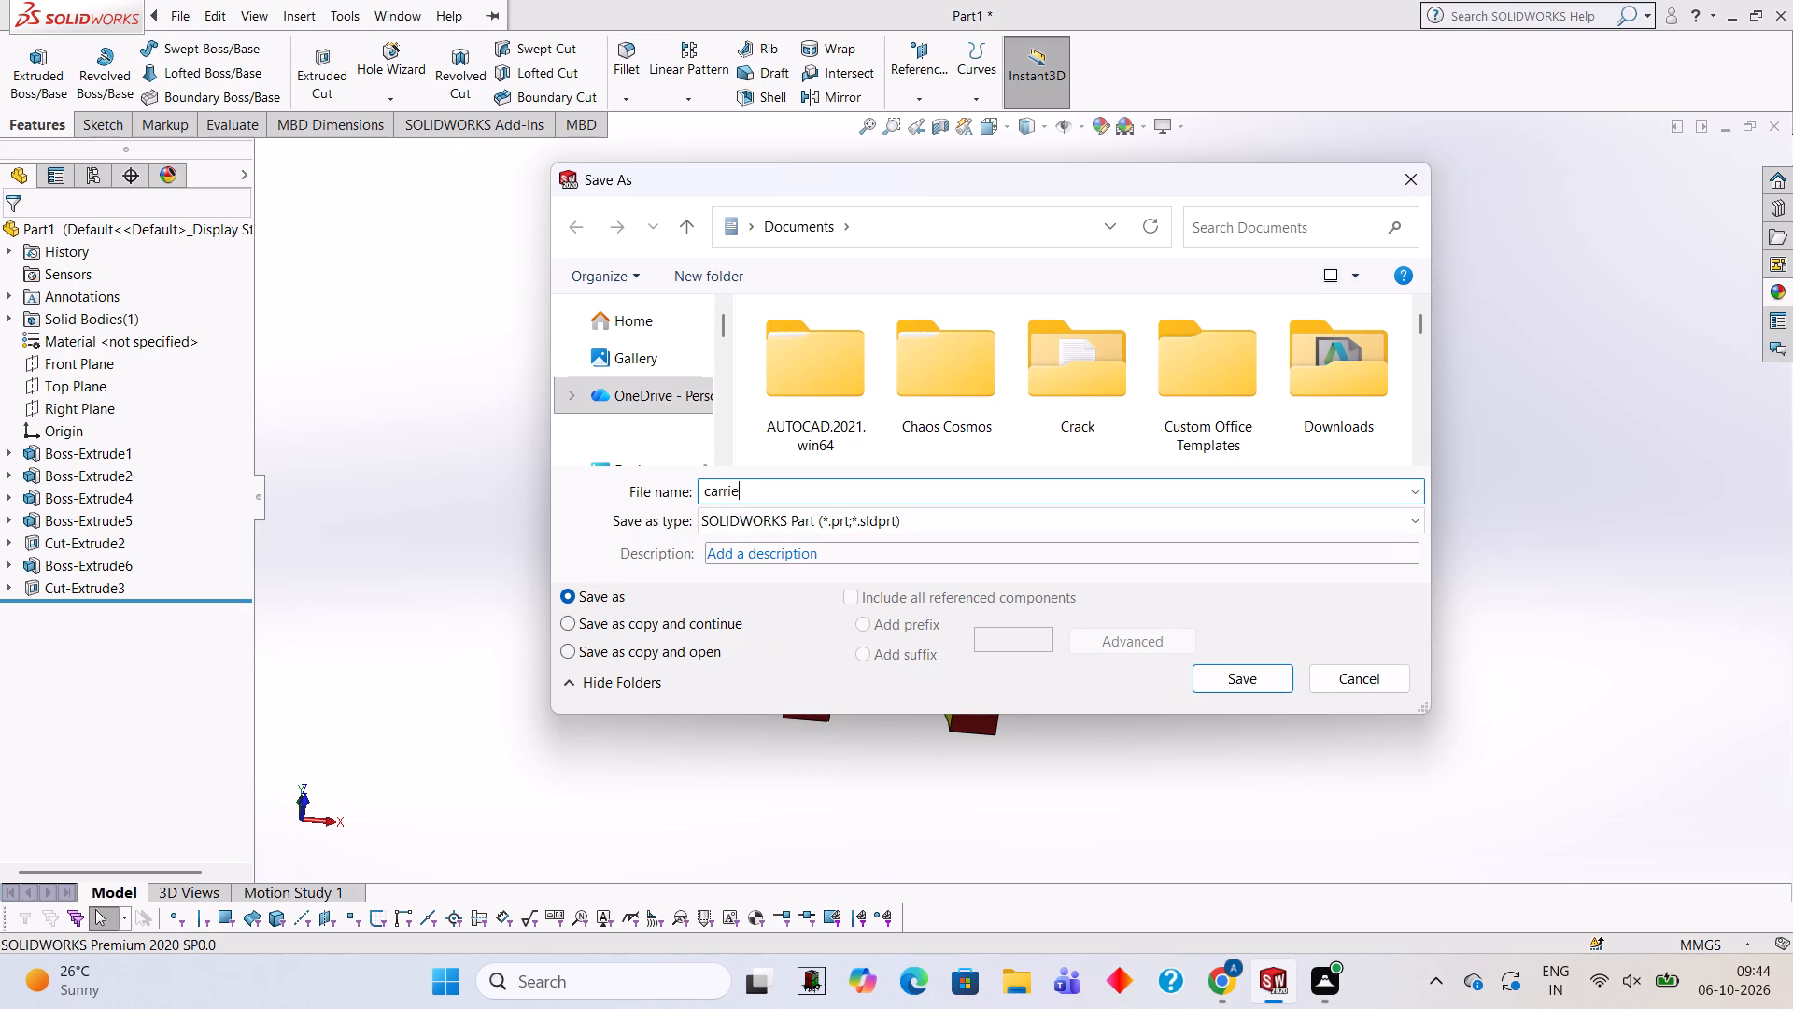
text(s)
key(space)
text(body)
key(space)
click(1227, 682)
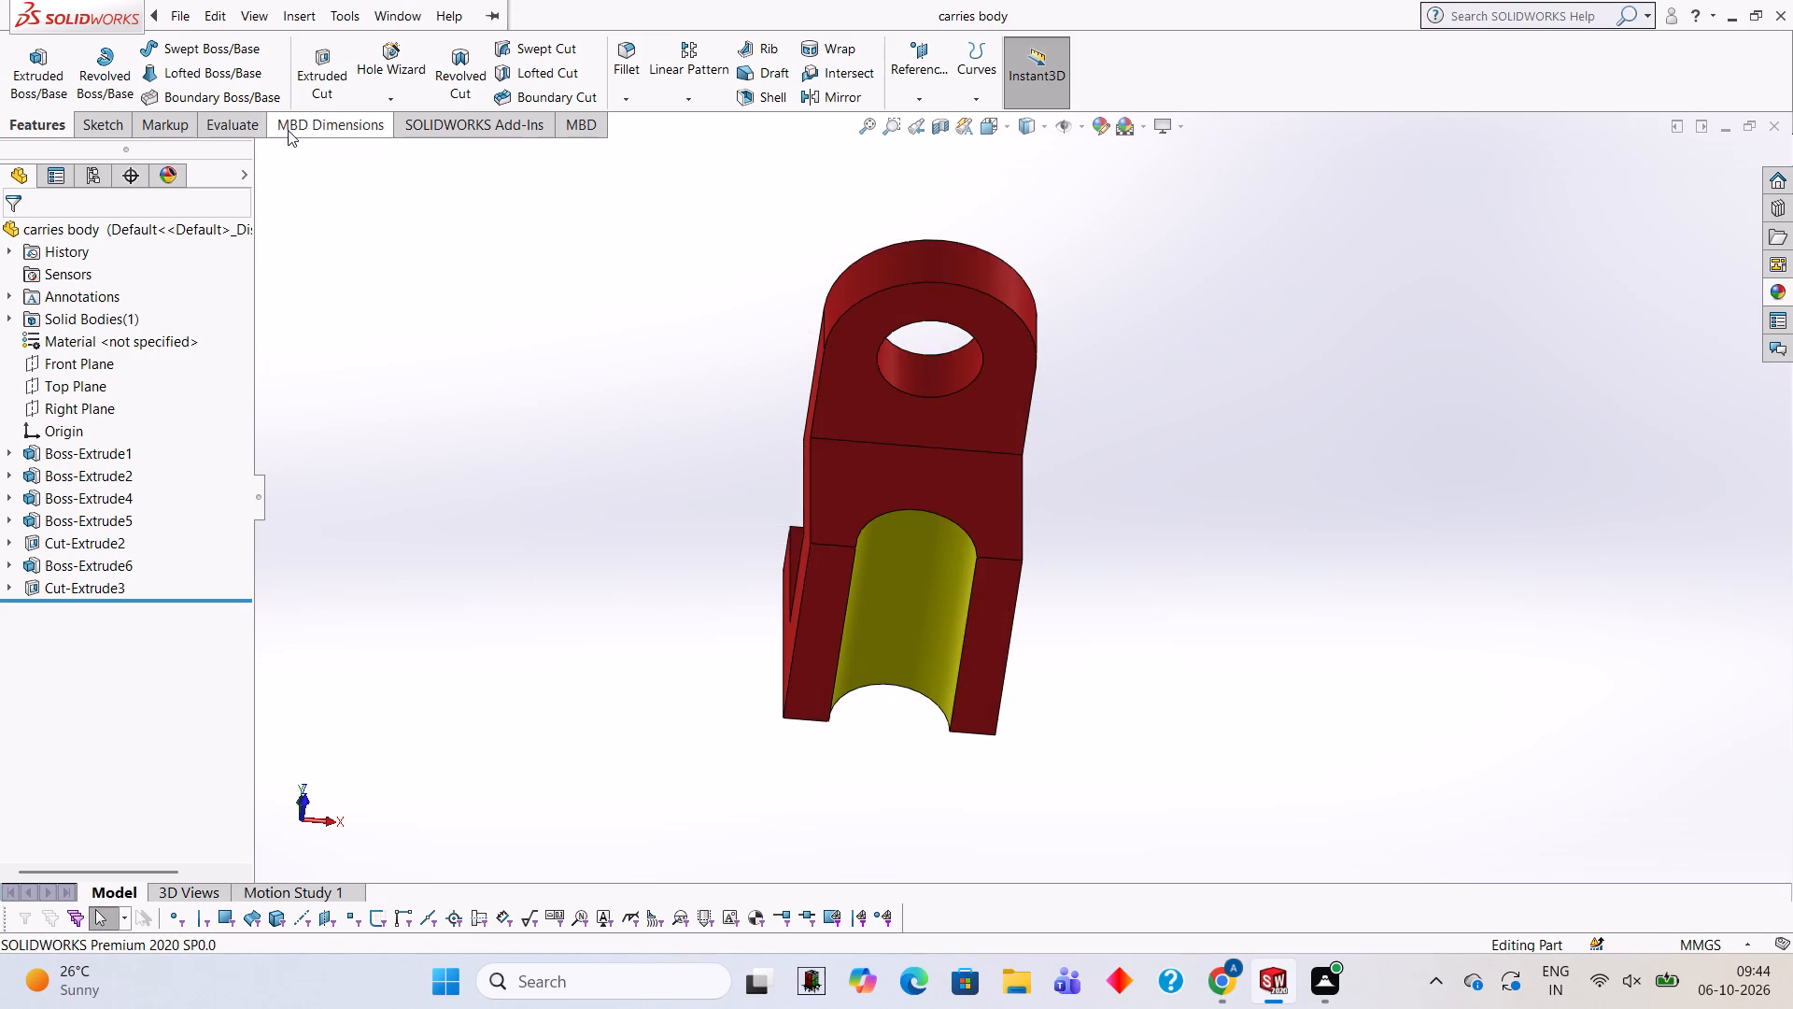
Save a copy of the part in the Documents folder as an Adobe PDF named "carries body".
click(549, 2)
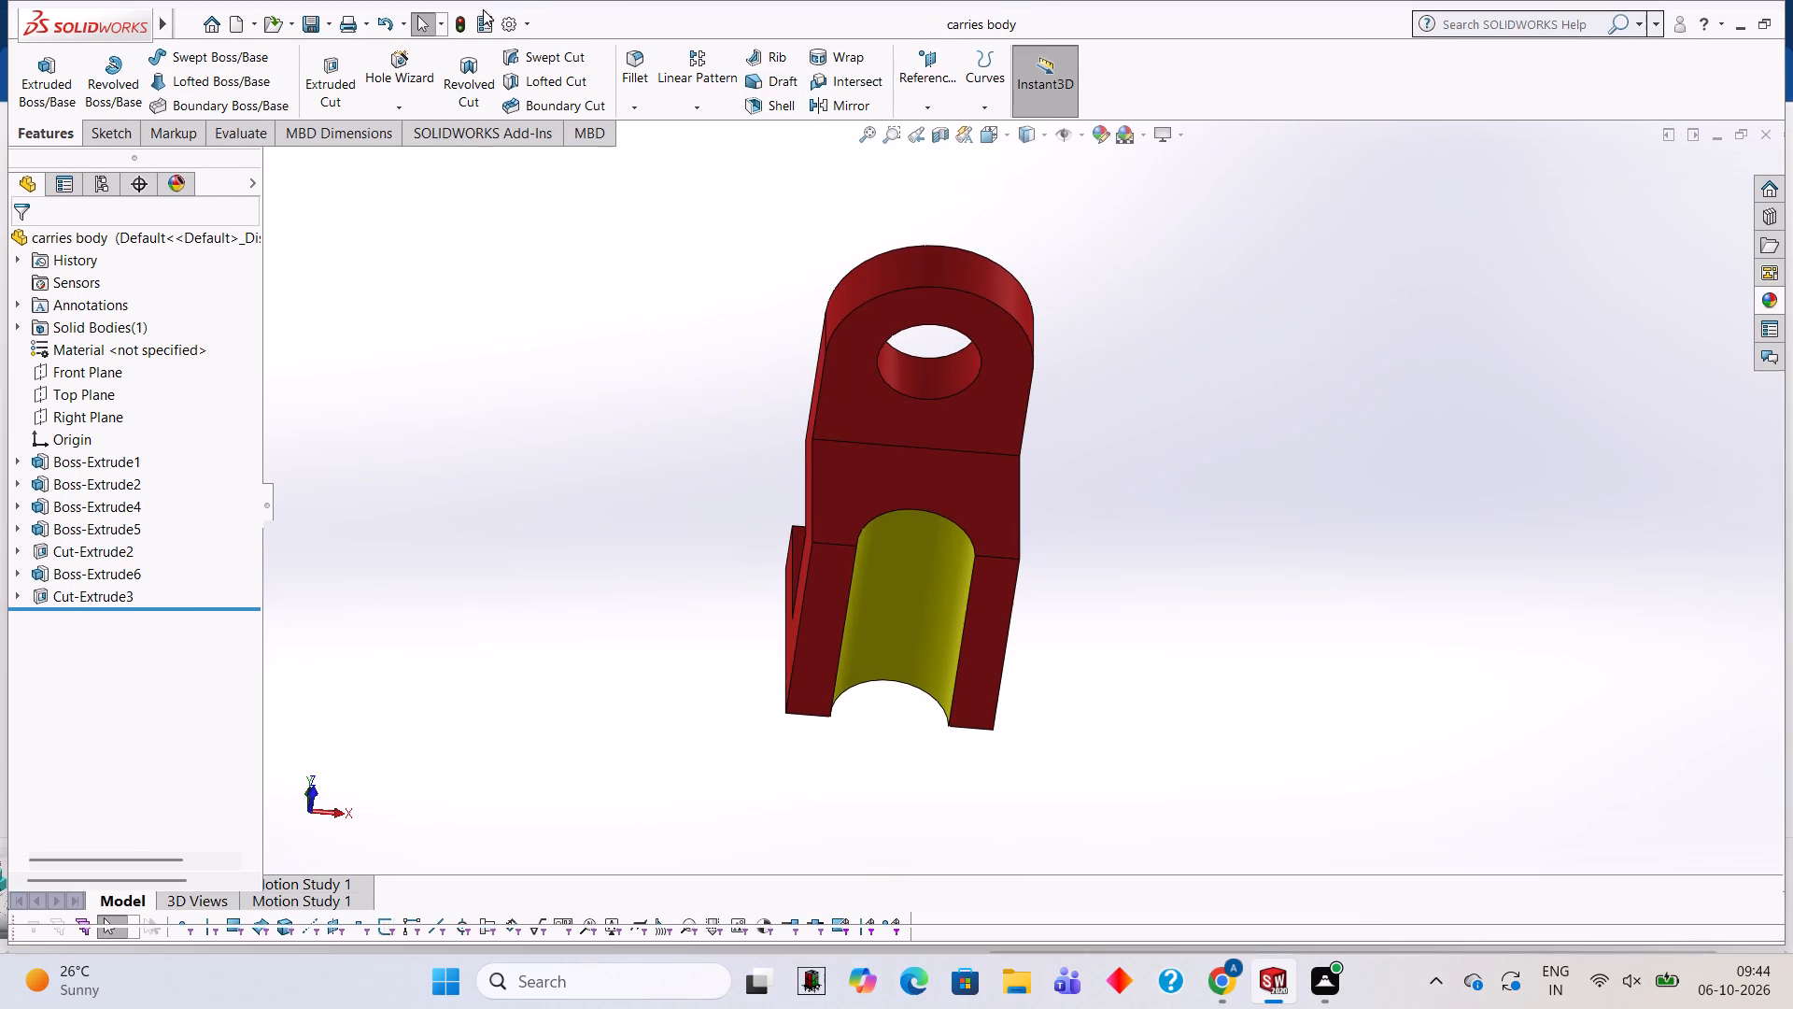
click(333, 18)
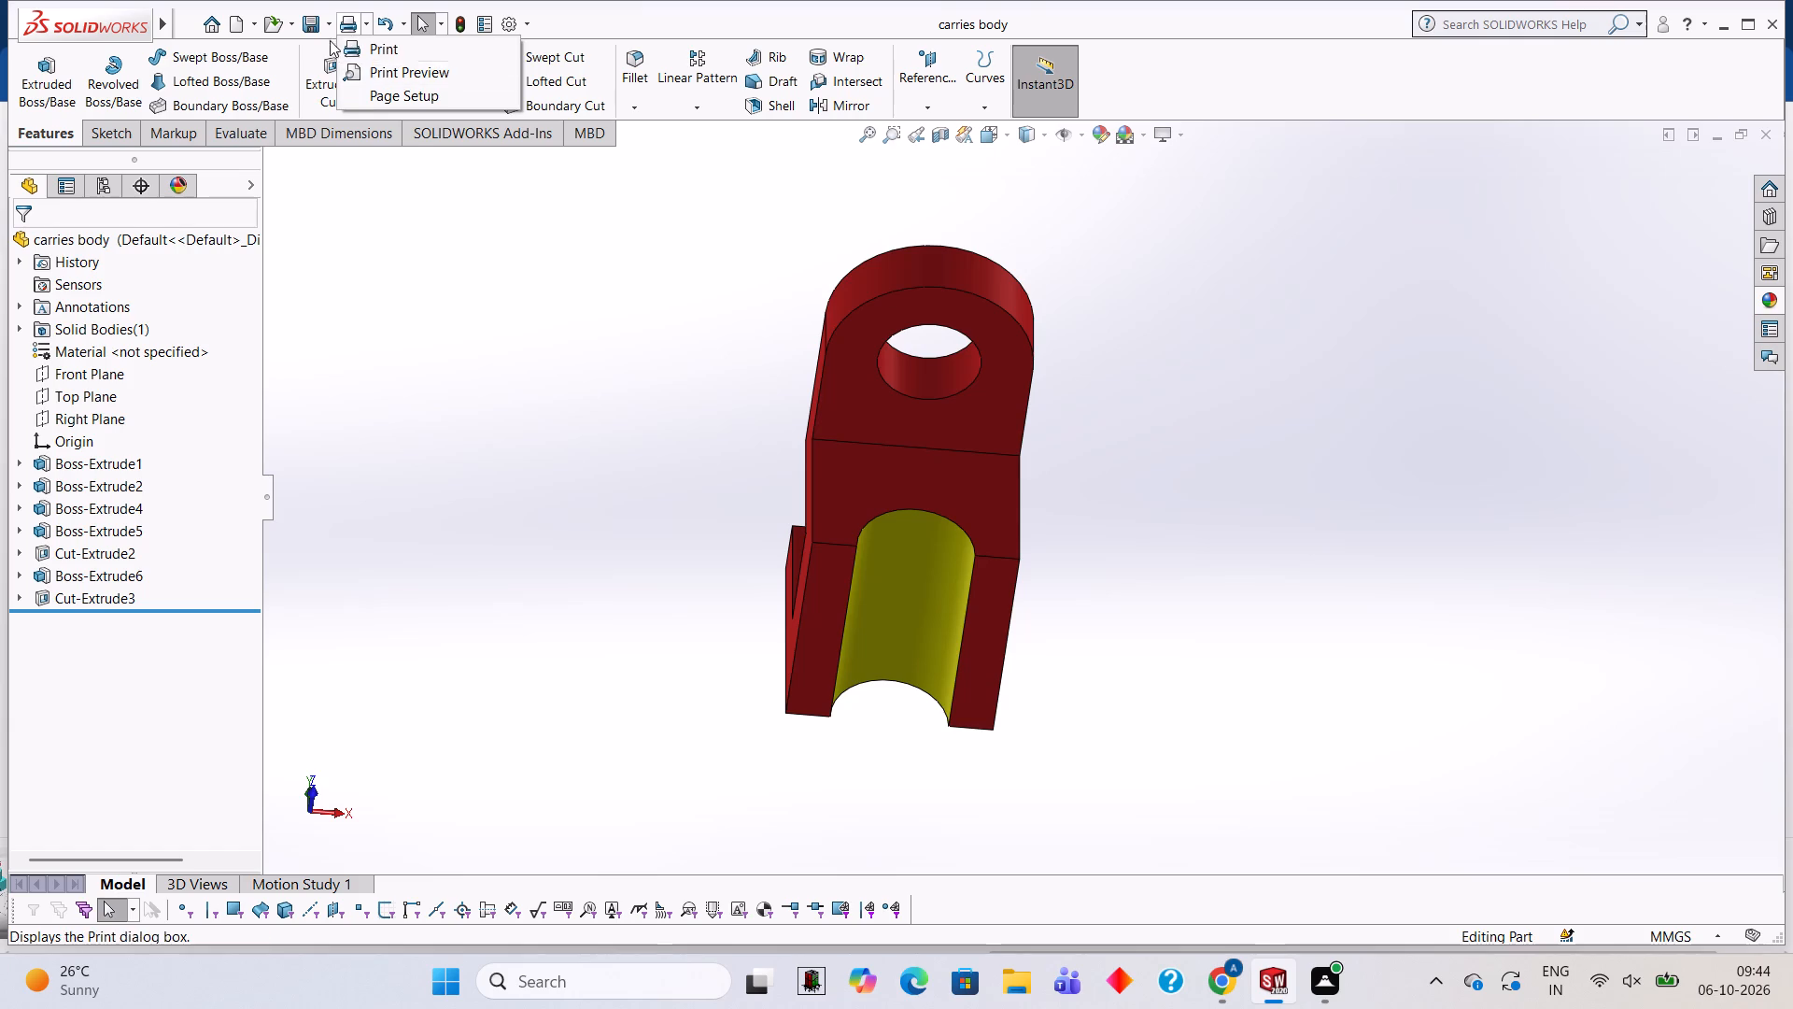
click(331, 23)
click(331, 24)
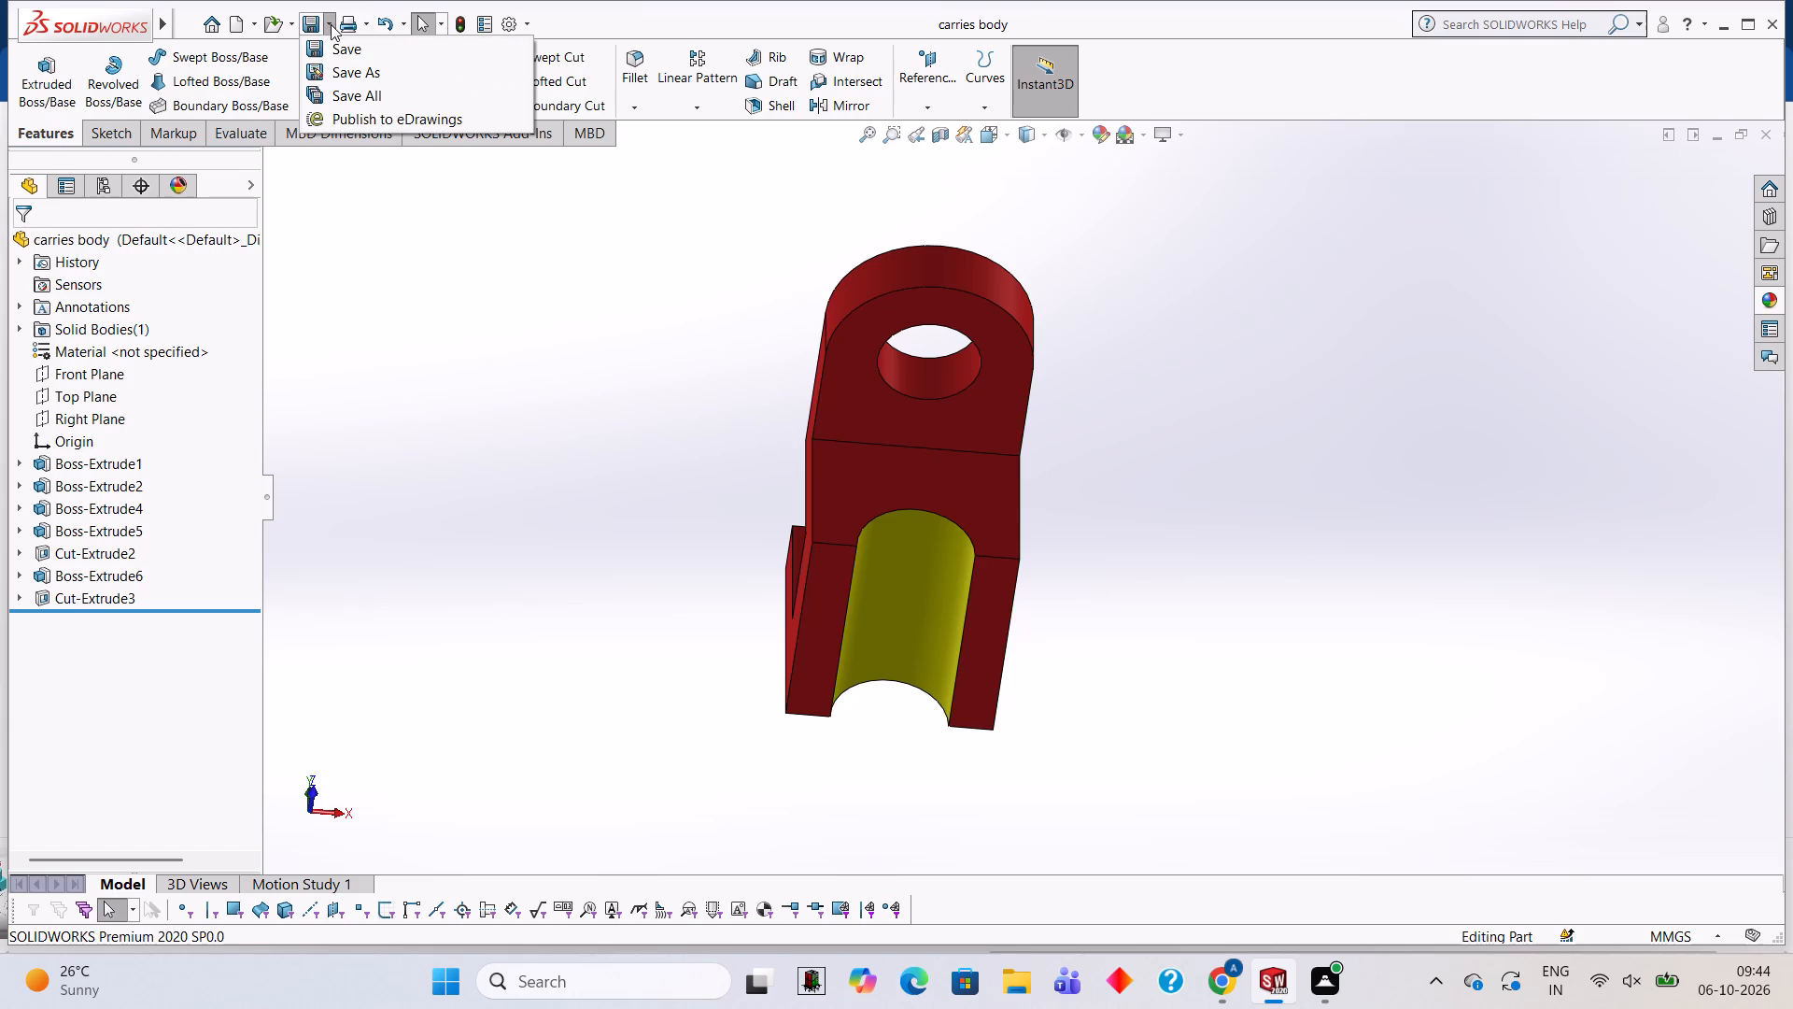
click(339, 72)
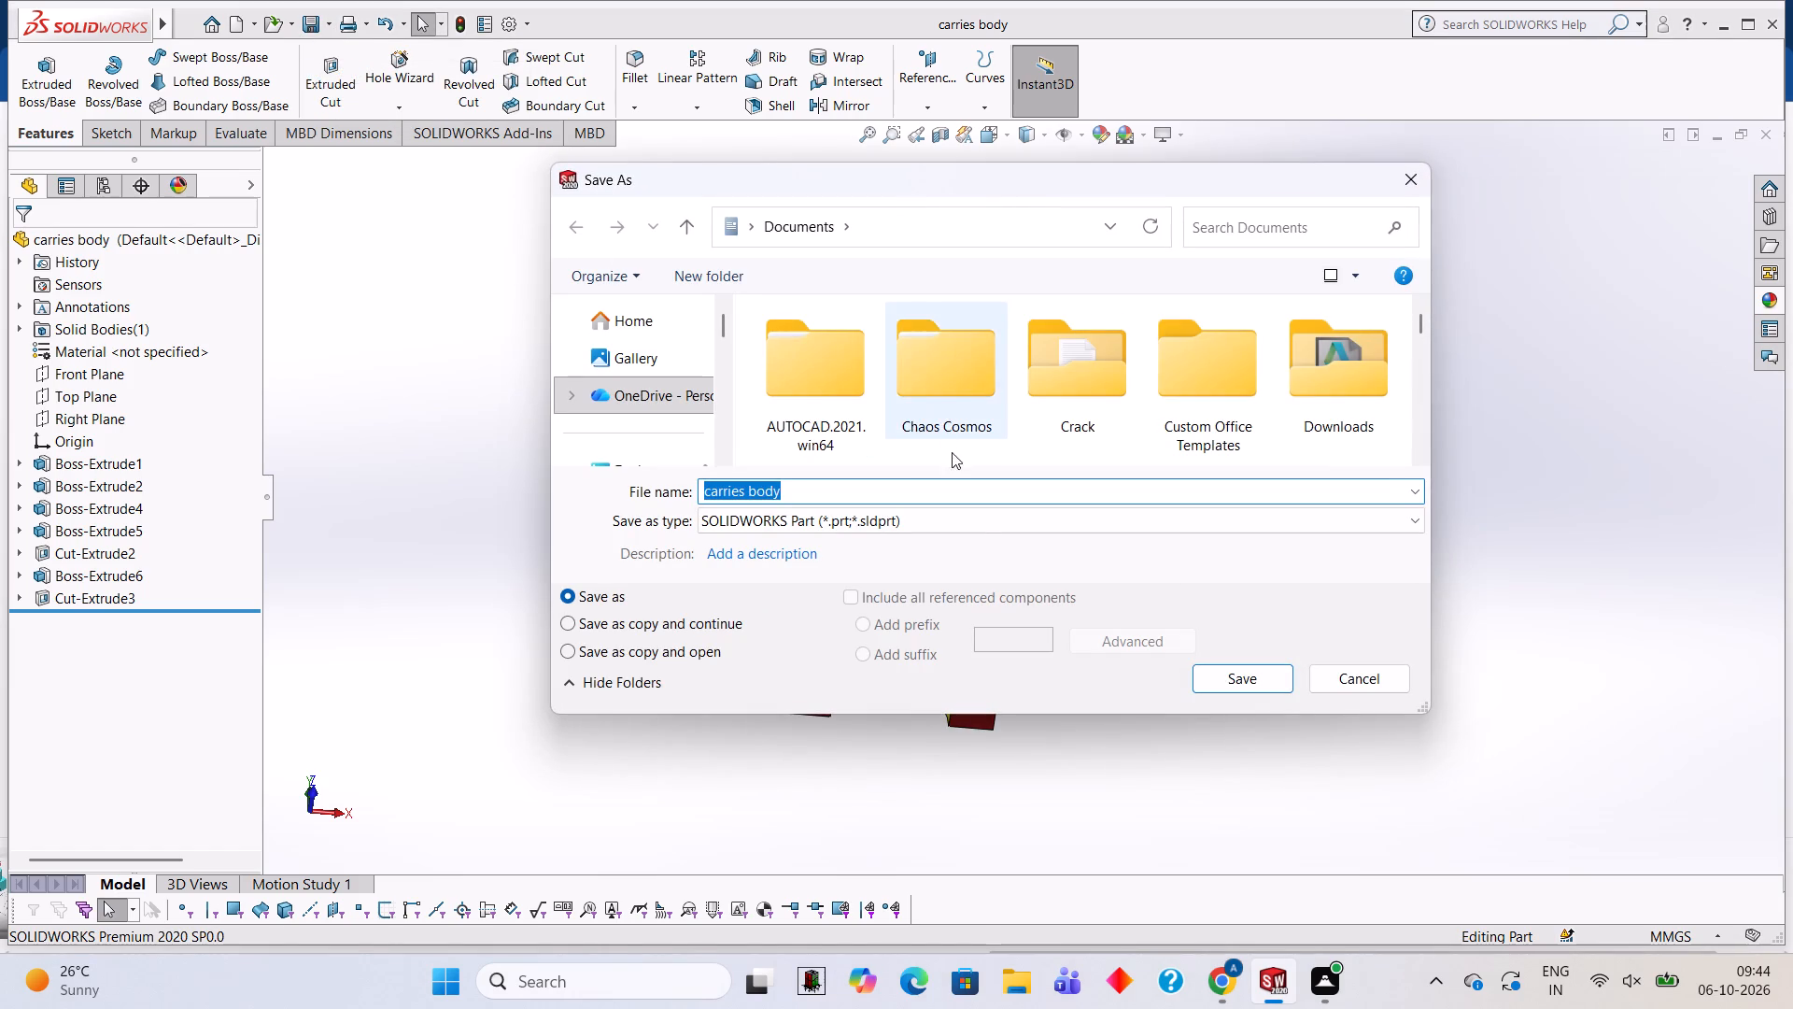
click(975, 523)
click(781, 141)
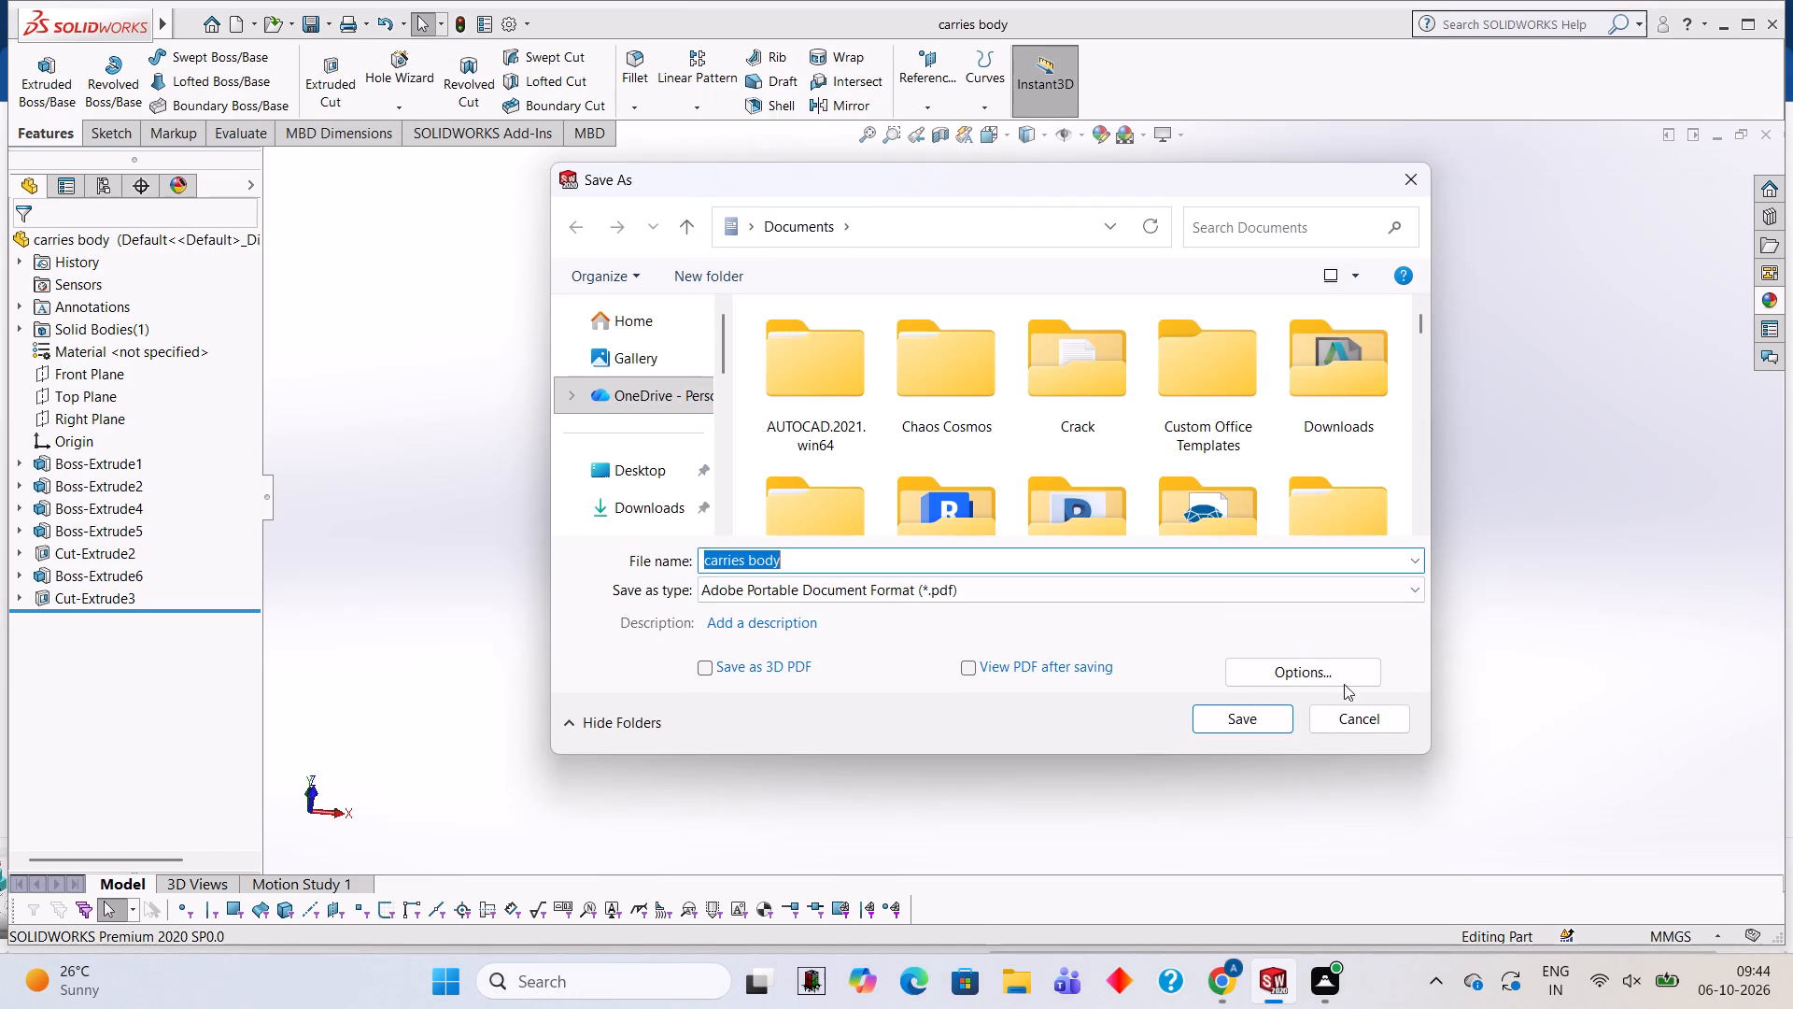
click(1254, 720)
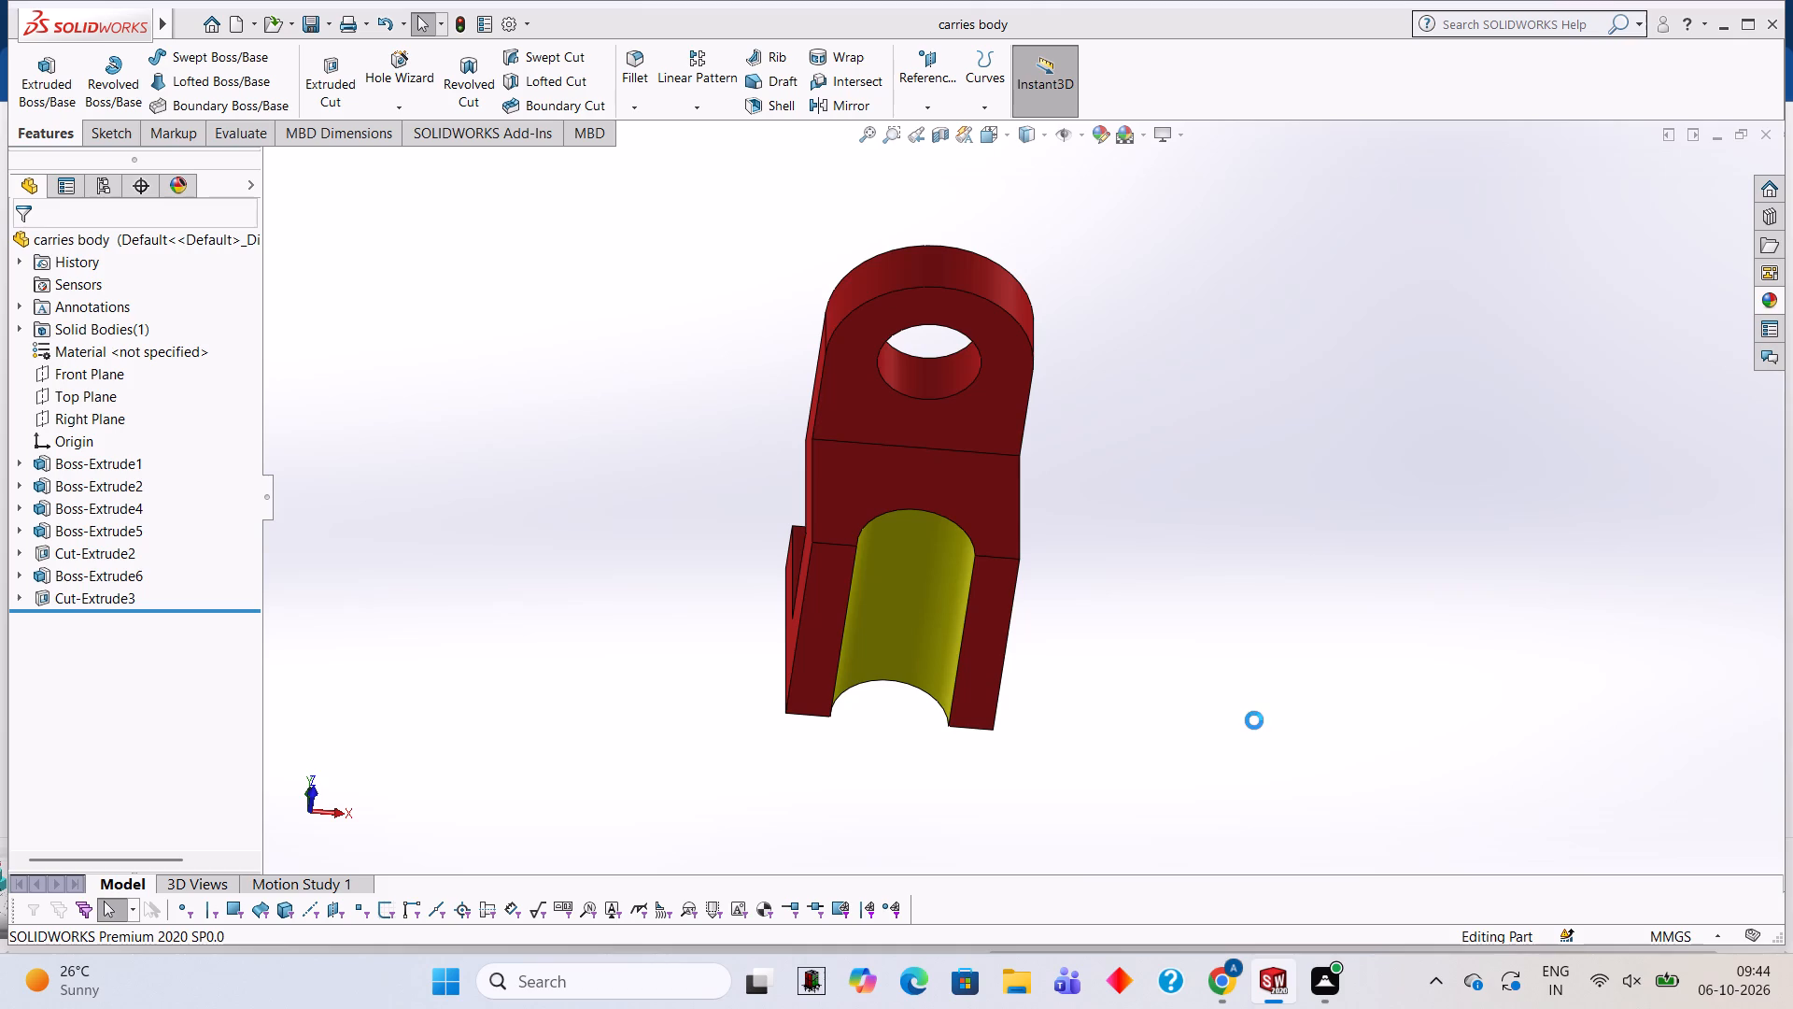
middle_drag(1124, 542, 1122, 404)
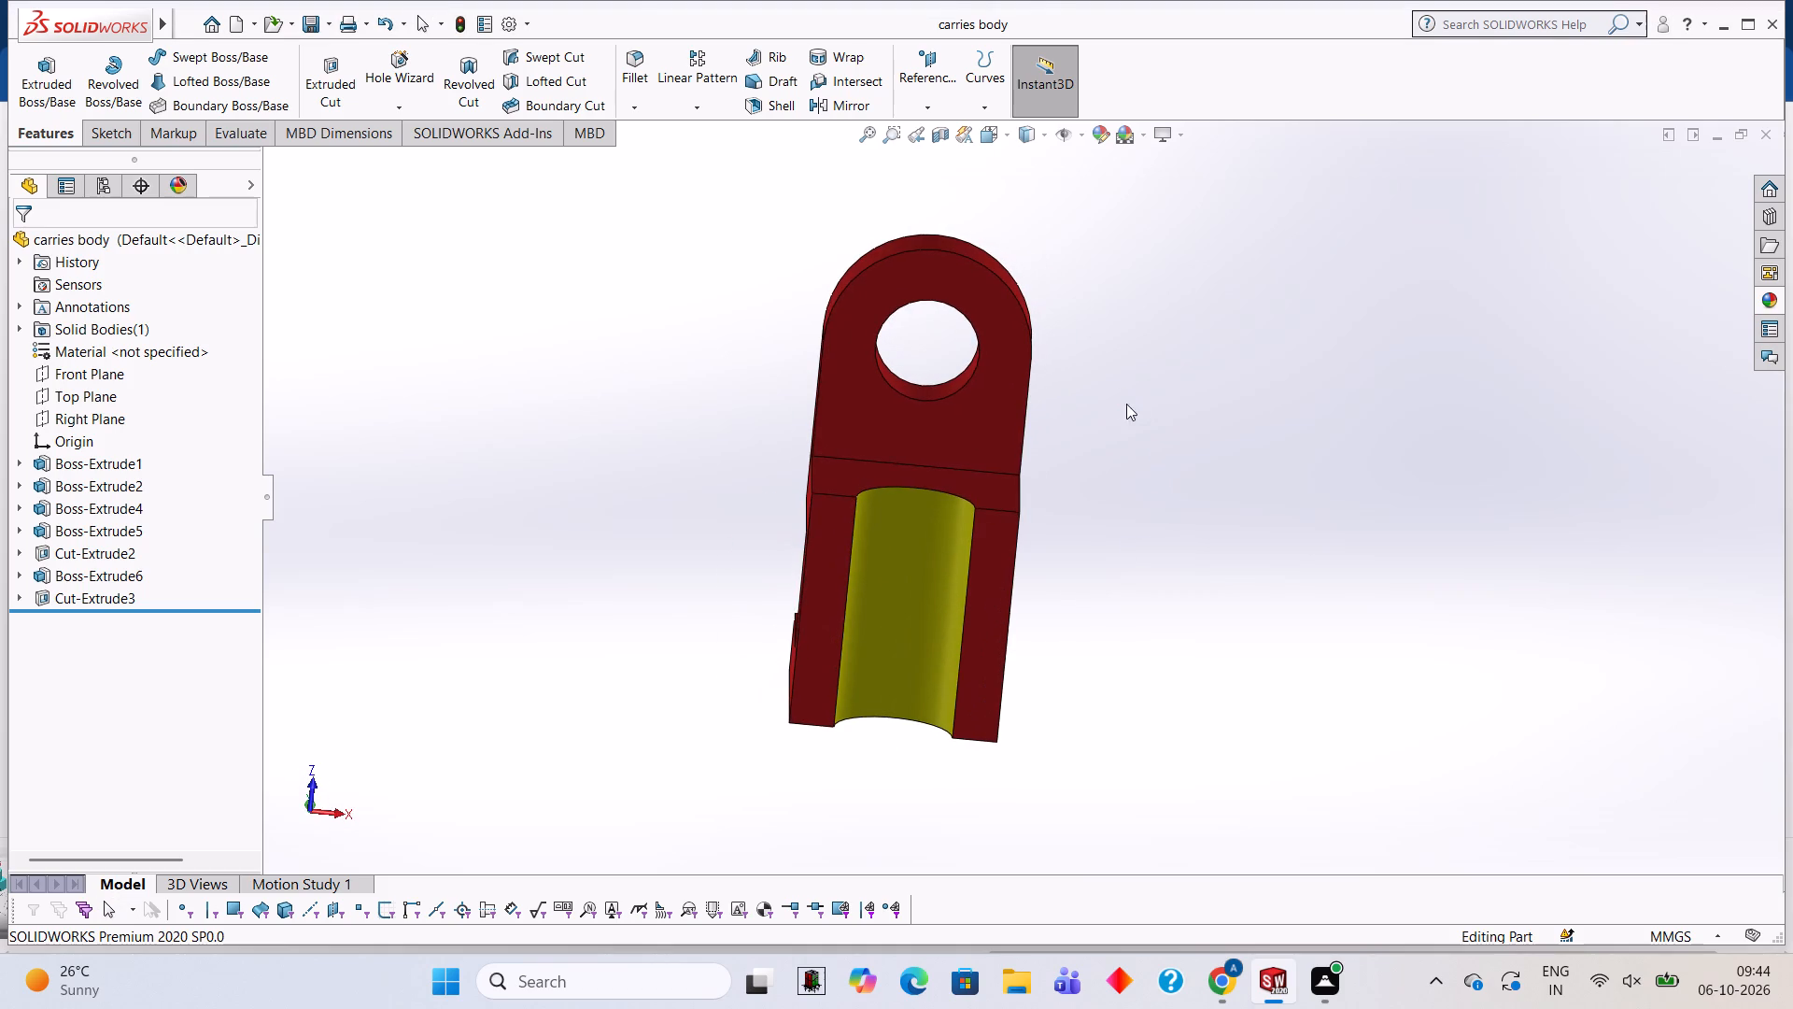